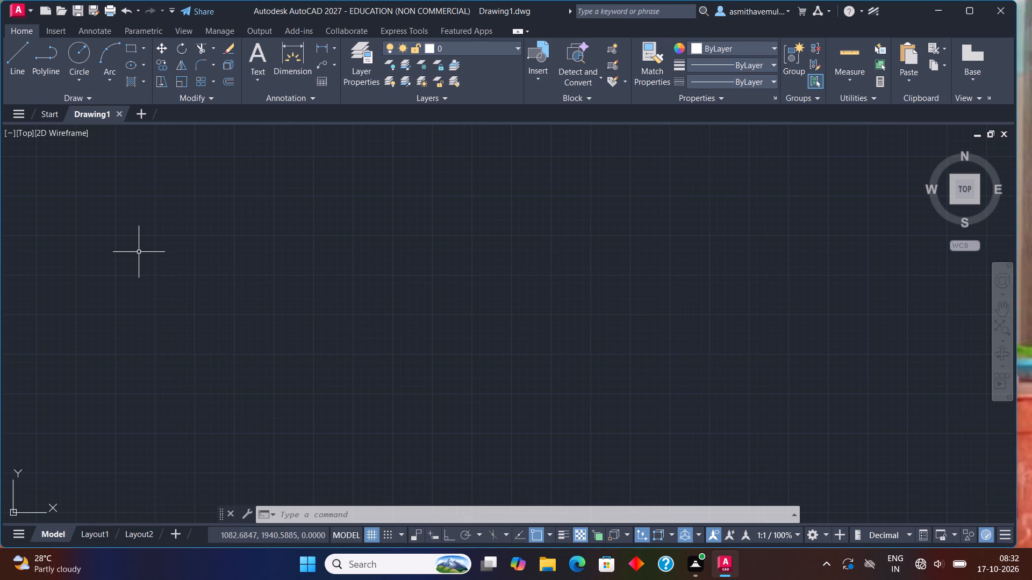
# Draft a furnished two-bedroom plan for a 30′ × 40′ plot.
# Set the drawing units to Engineering length with 0'-0.0" precision and an insertion scale of inches.
pyautogui.write('UNITS')
pyautogui.press('Return')
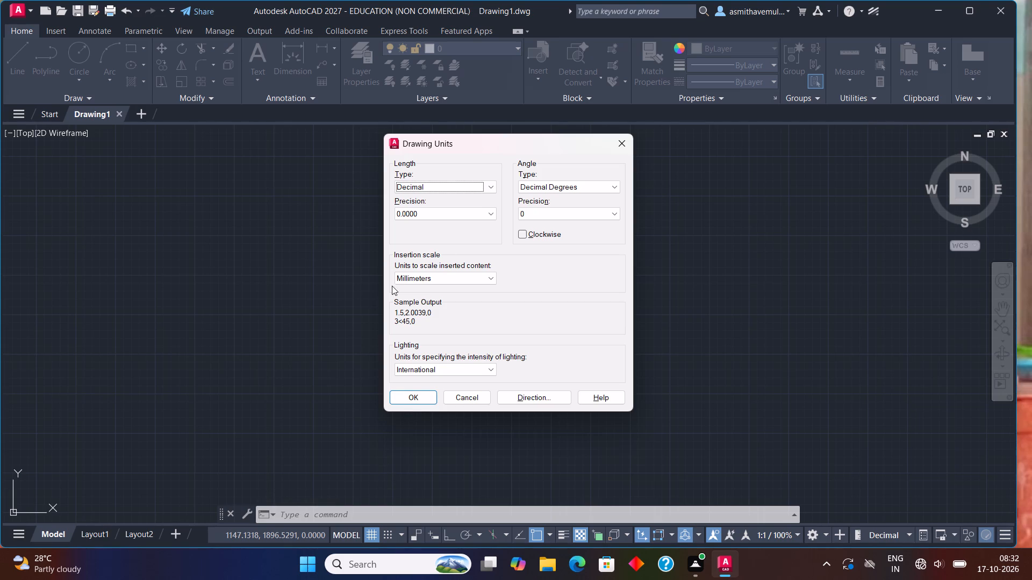
pyautogui.click(494, 184)
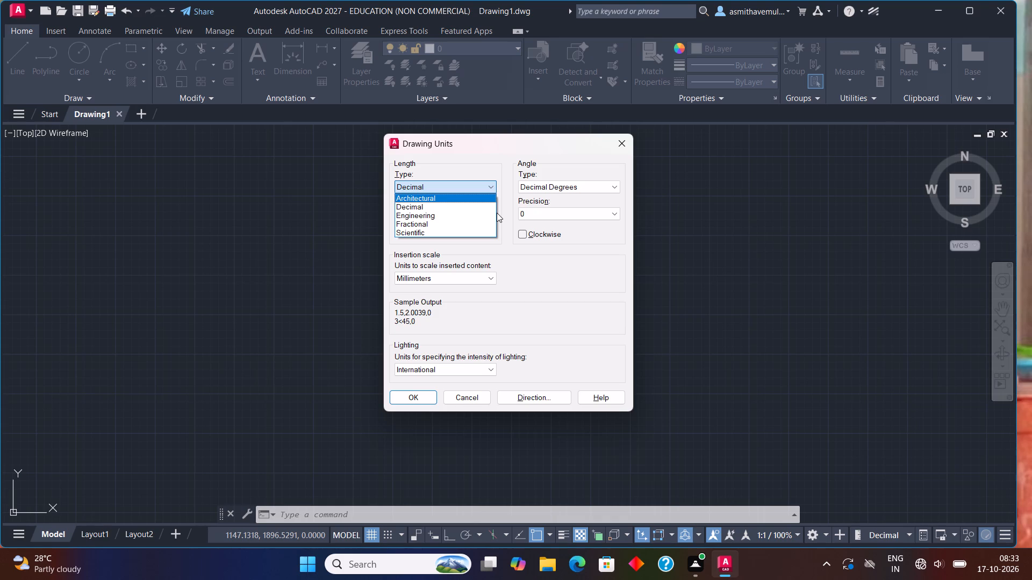
pyautogui.click(490, 219)
pyautogui.click(489, 214)
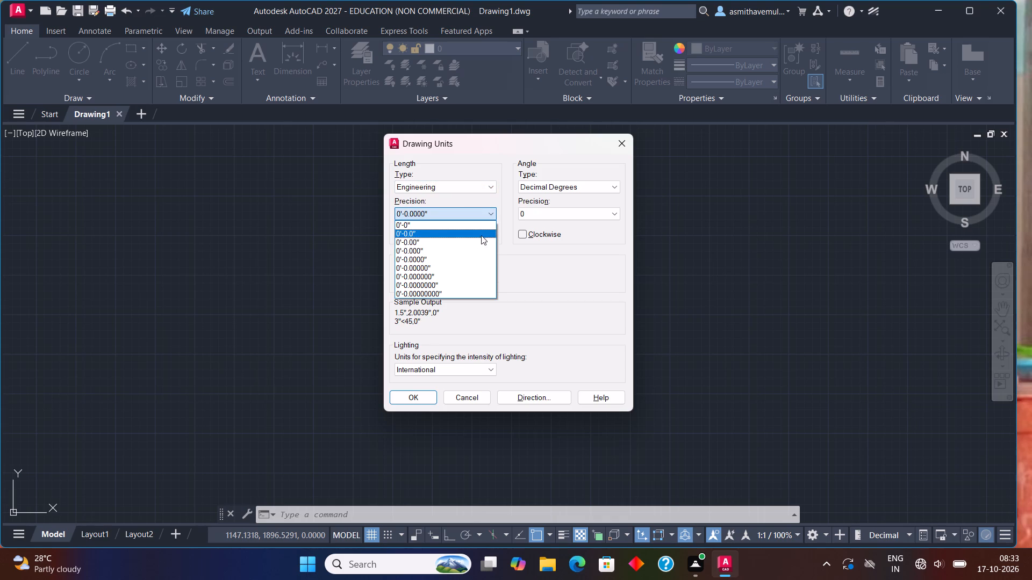
pyautogui.click(480, 230)
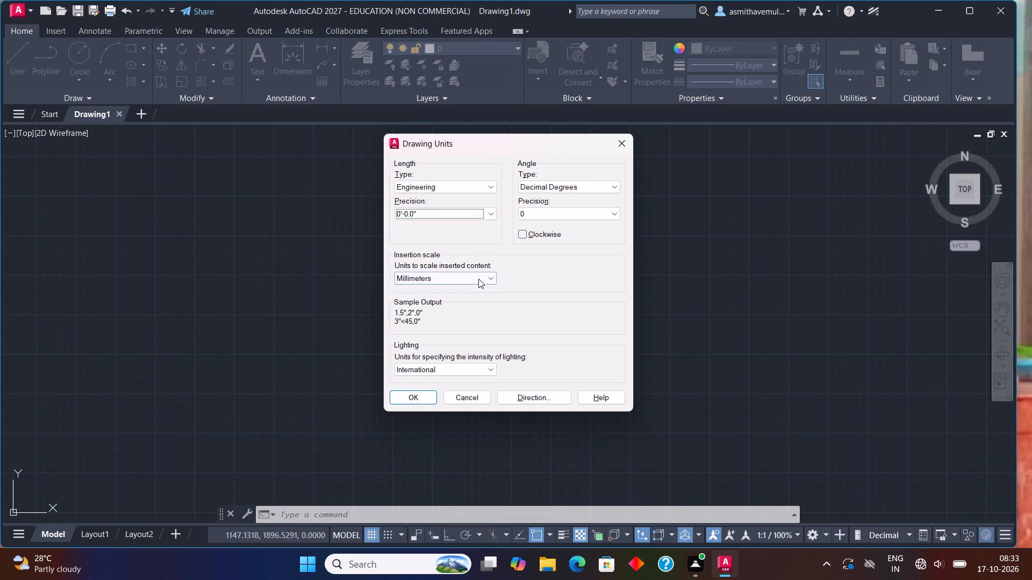
pyautogui.click(478, 279)
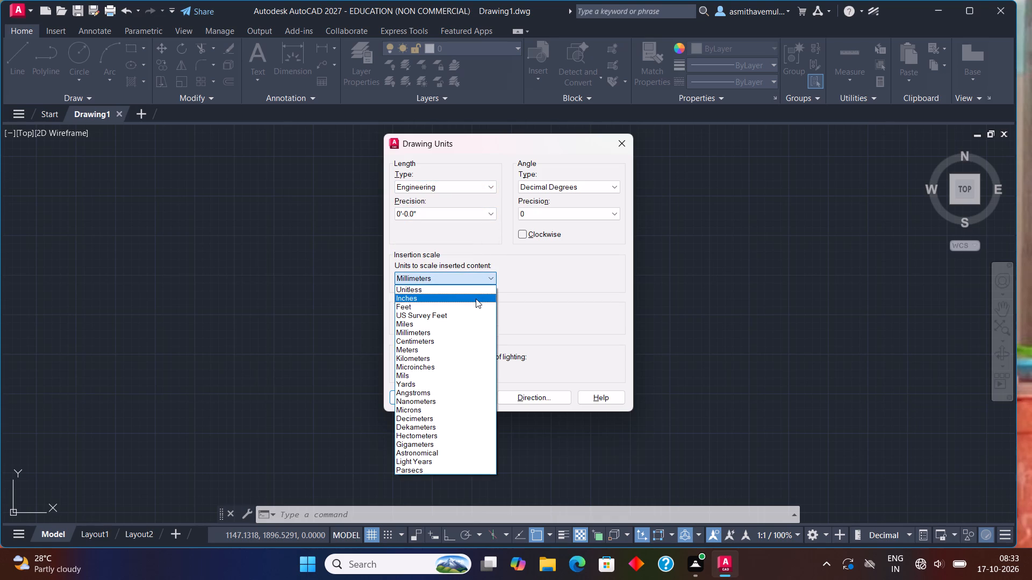
pyautogui.click(476, 299)
pyautogui.click(421, 398)
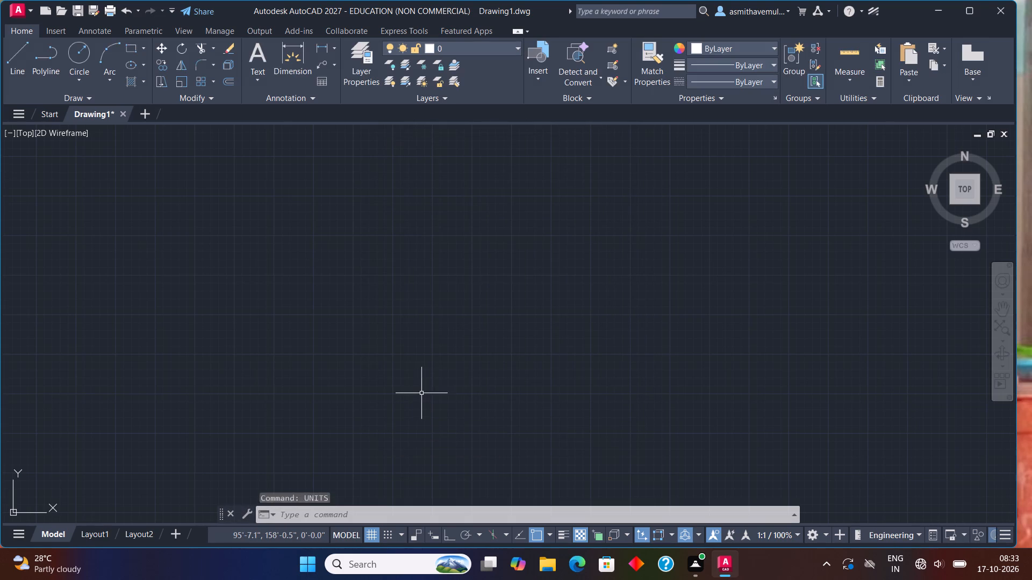
# Modify the ISO-25 dimension style's primary units to Engineering format with 0'-0" precision.
pyautogui.press('d')
pyautogui.press('Return')
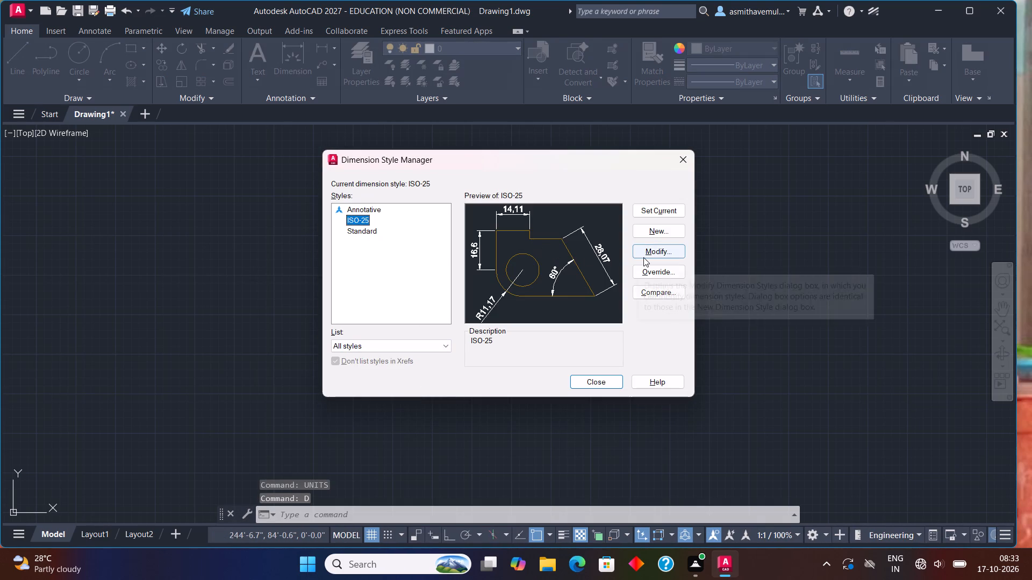
pyautogui.click(643, 257)
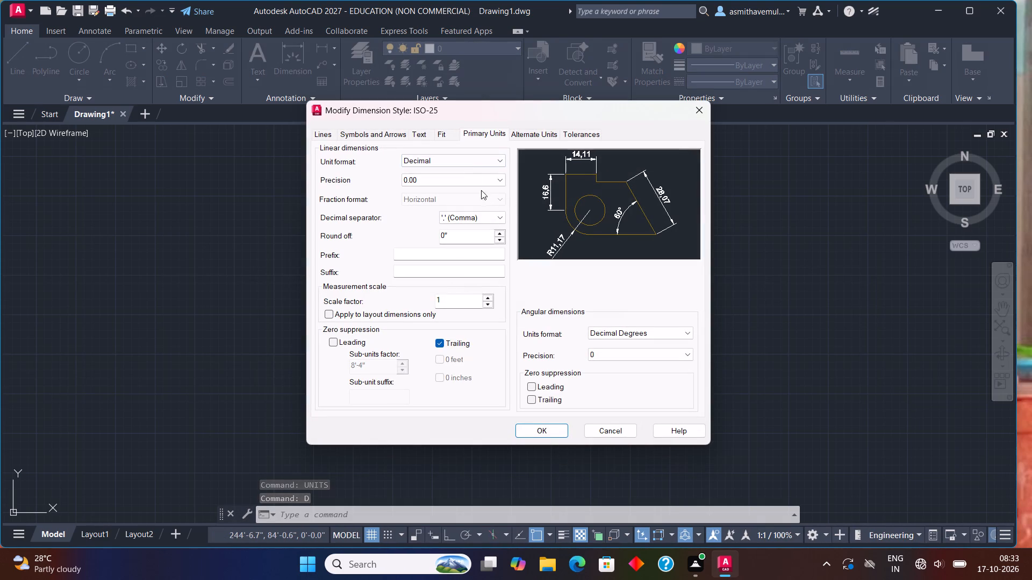
pyautogui.click(472, 156)
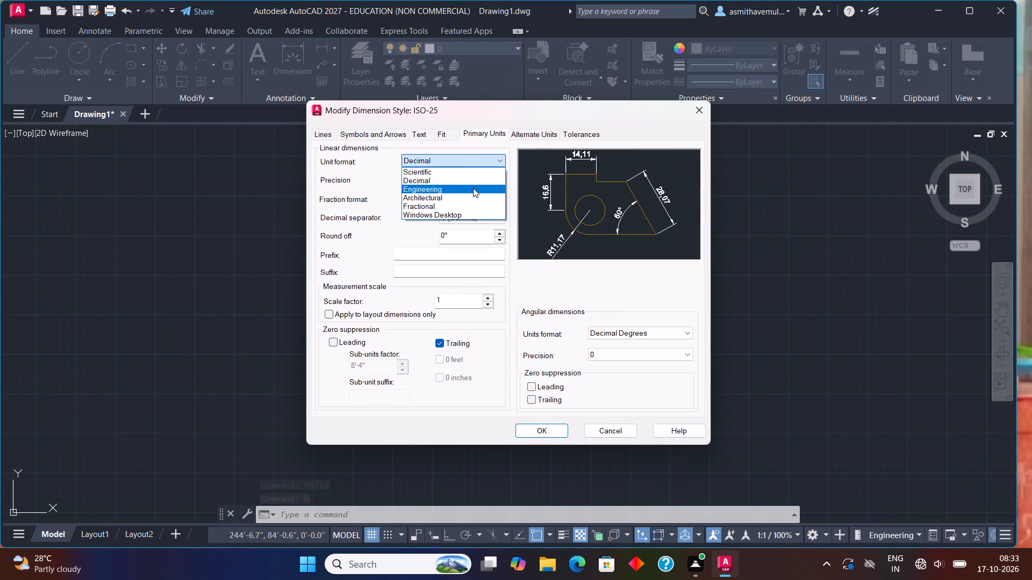
pyautogui.click(473, 188)
pyautogui.click(475, 181)
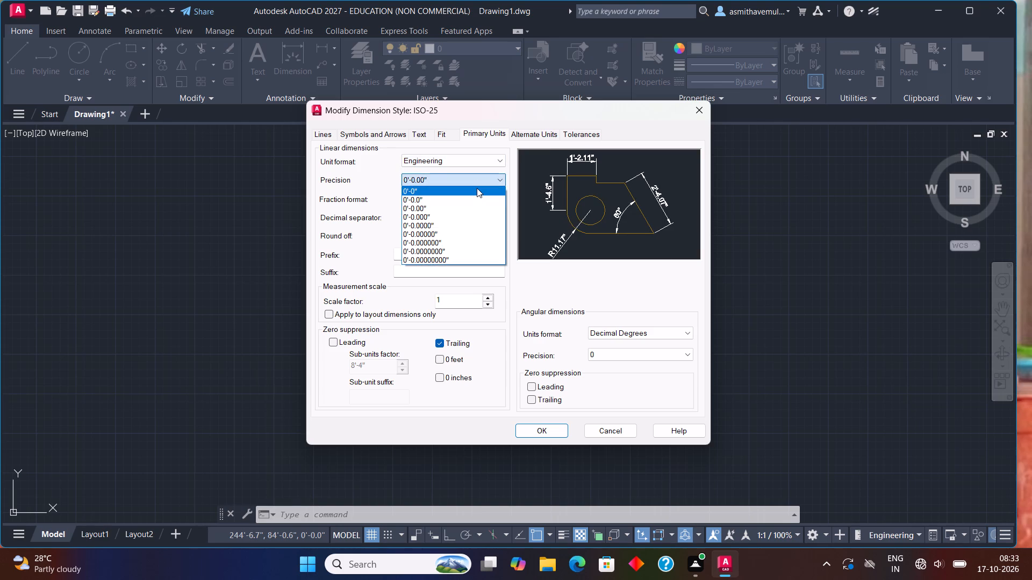
pyautogui.click(477, 188)
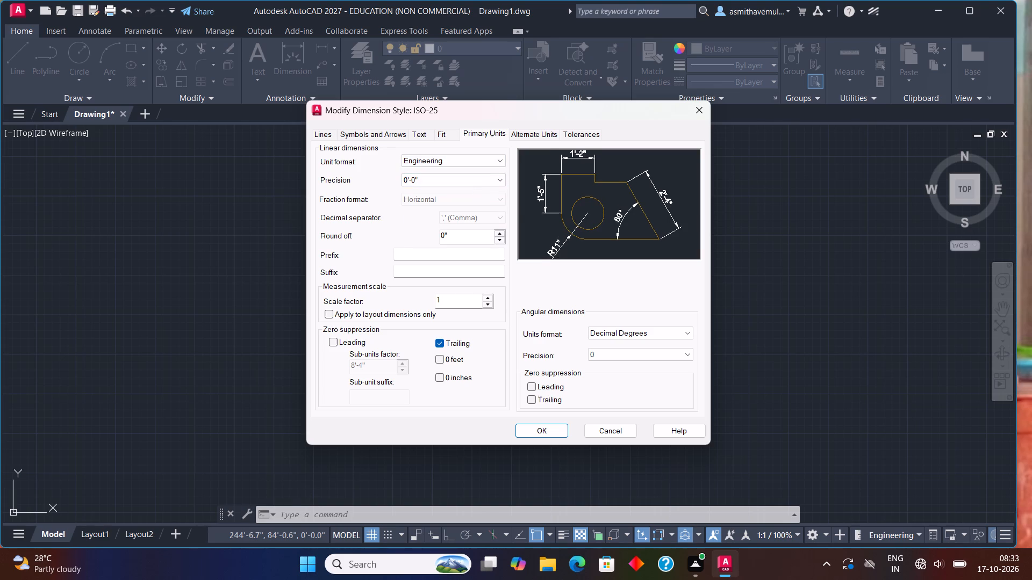
# Set the ISO-25 dimension text height to 1', apply the changes and make the style current.
pyautogui.click(421, 136)
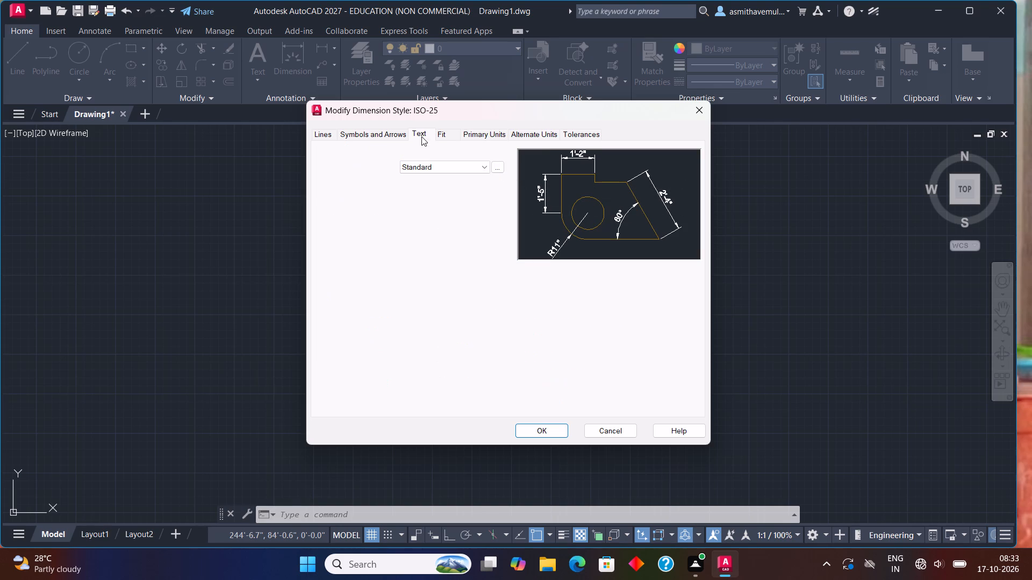
pyautogui.click(481, 235)
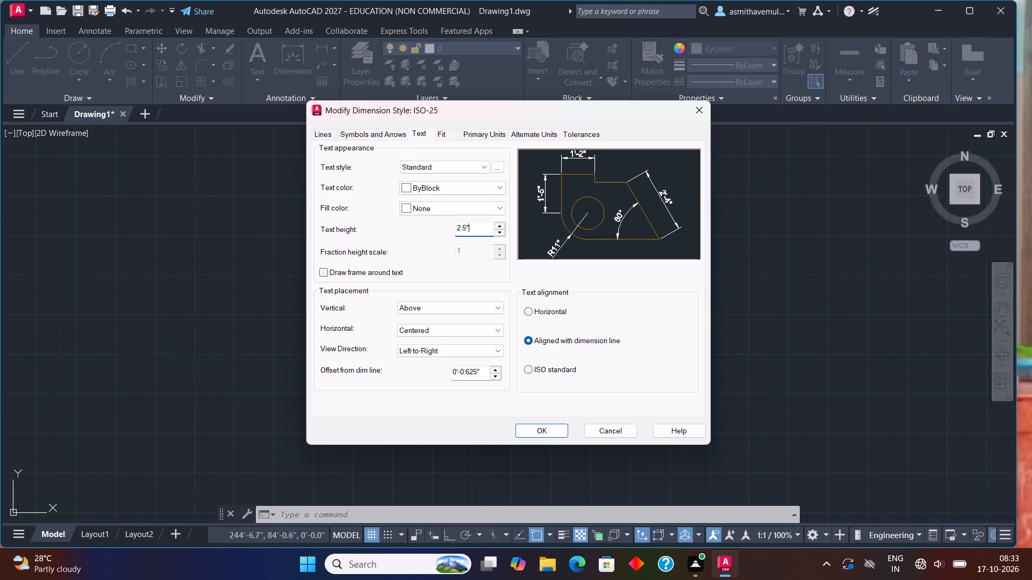
pyautogui.press('BackSpace')
pyautogui.press('BackSpace')
pyautogui.press('BackSpace')
pyautogui.press('BackSpace')
pyautogui.press('BackSpace')
pyautogui.press('BackSpace')
pyautogui.press('BackSpace')
pyautogui.press('BackSpace')
pyautogui.press('BackSpace')
pyautogui.press('BackSpace')
pyautogui.press('BackSpace')
pyautogui.press('BackSpace')
pyautogui.press('BackSpace')
pyautogui.write("1'")
pyautogui.click(549, 436)
pyautogui.tripleClick(669, 212)
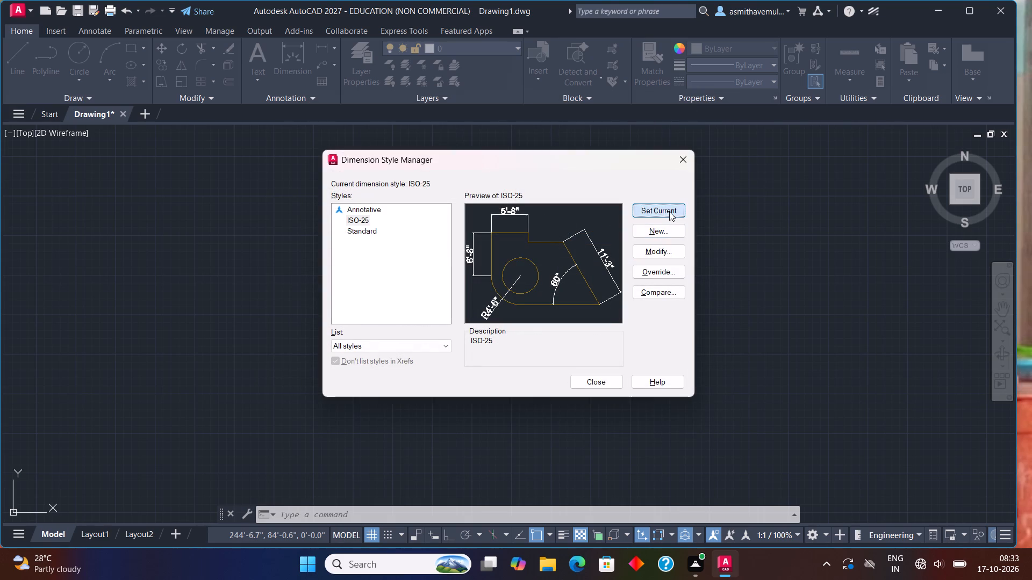
pyautogui.click(669, 211)
pyautogui.click(610, 380)
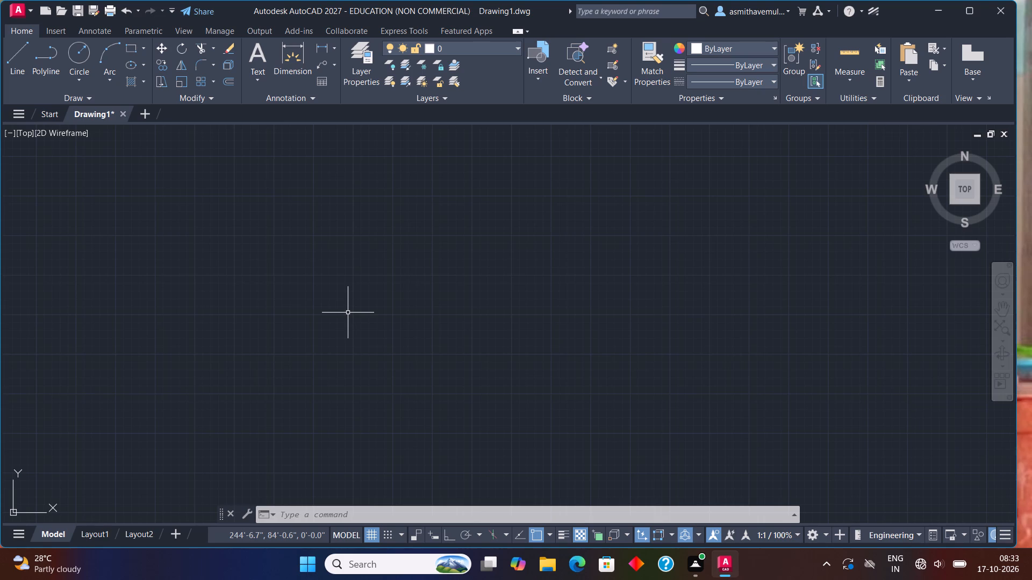
# Draw a rectangle 30' long and 40' wide as the outer outline.
pyautogui.write('REC')
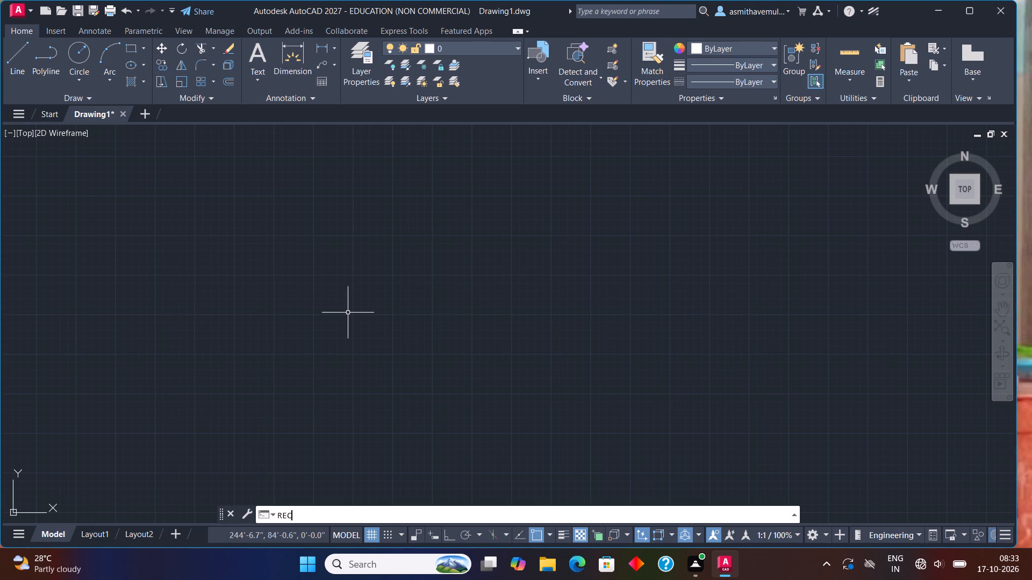
pyautogui.press('Return')
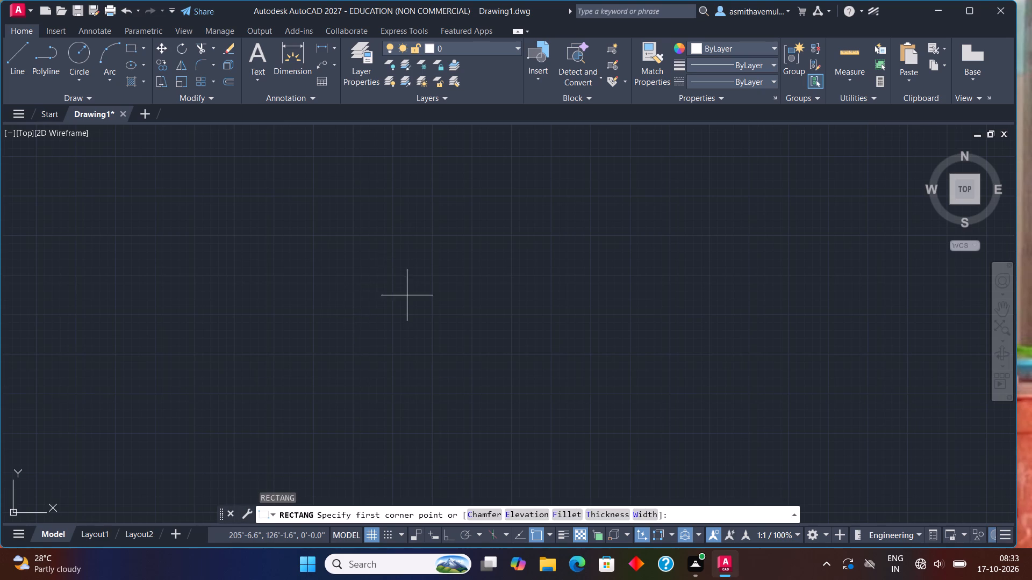
pyautogui.moveTo(300, 472); pyautogui.dragTo(303, 466)
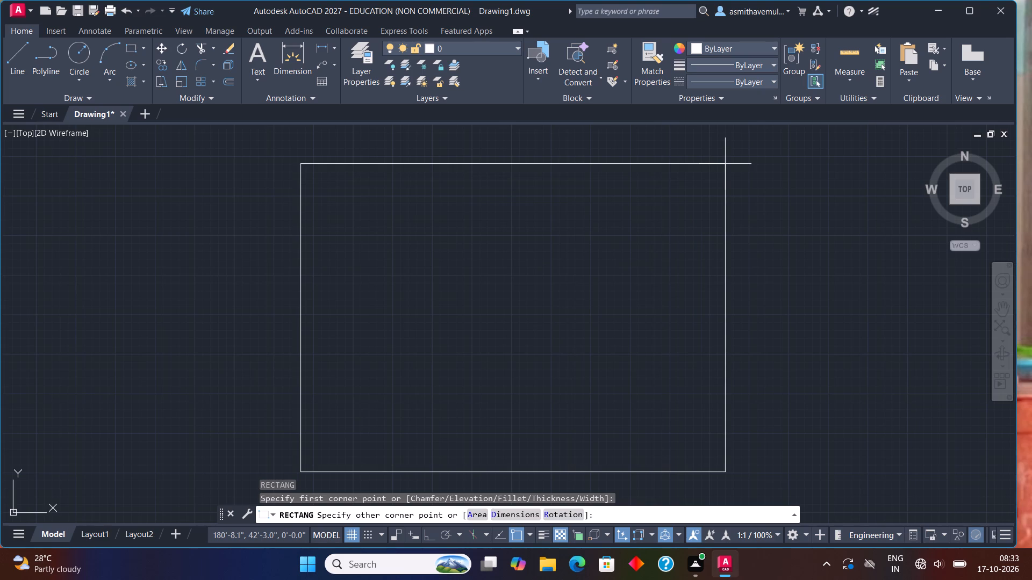
pyautogui.press('d')
pyautogui.press('Return')
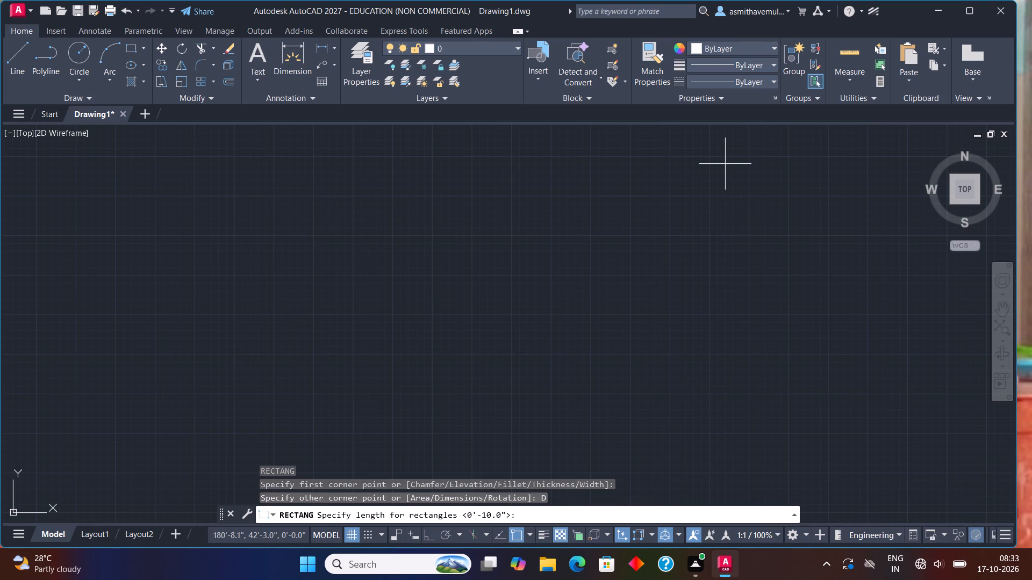
pyautogui.write("30'")
pyautogui.press('Return')
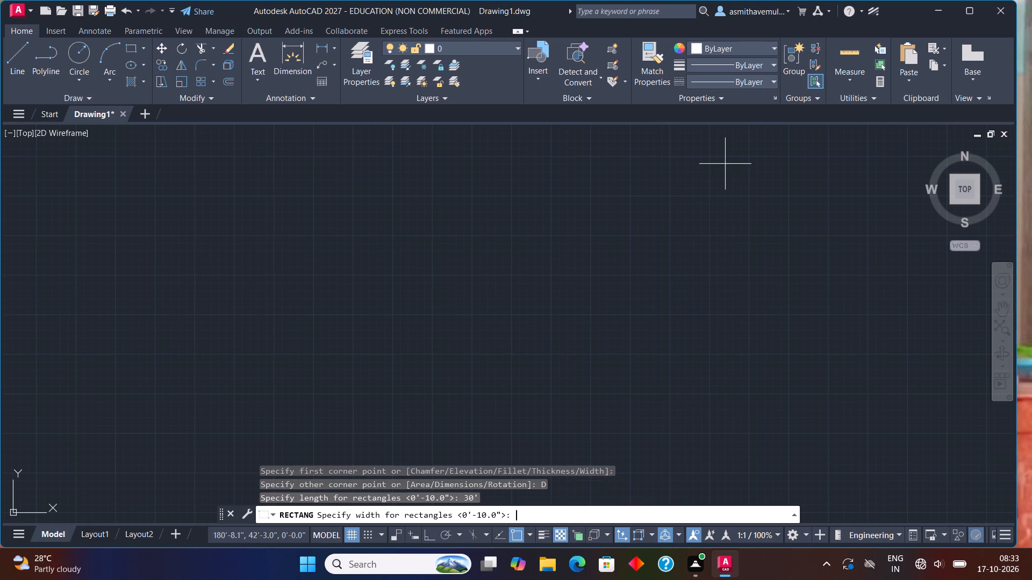
pyautogui.write("40'")
pyautogui.press('Return')
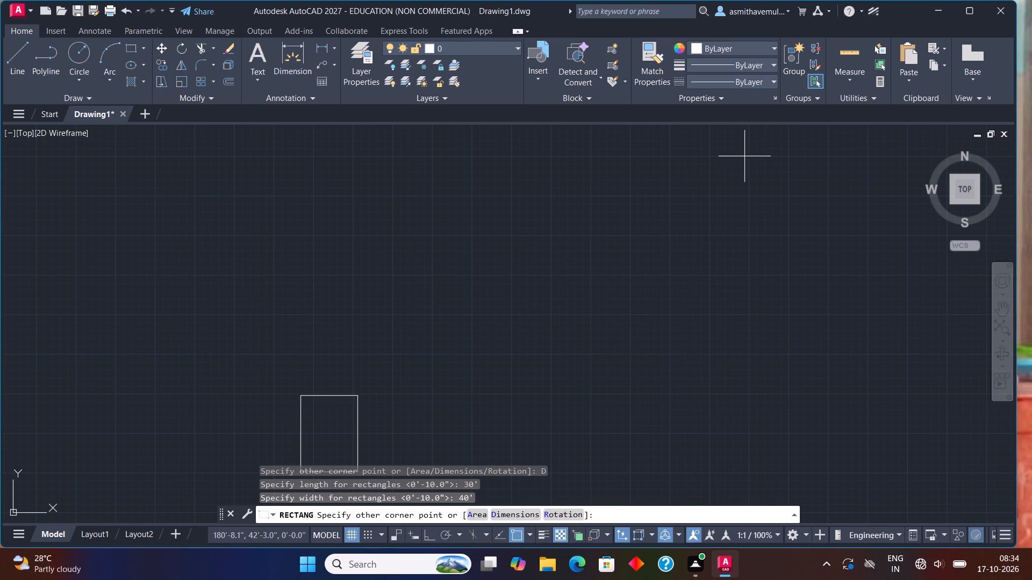
pyautogui.click(517, 339)
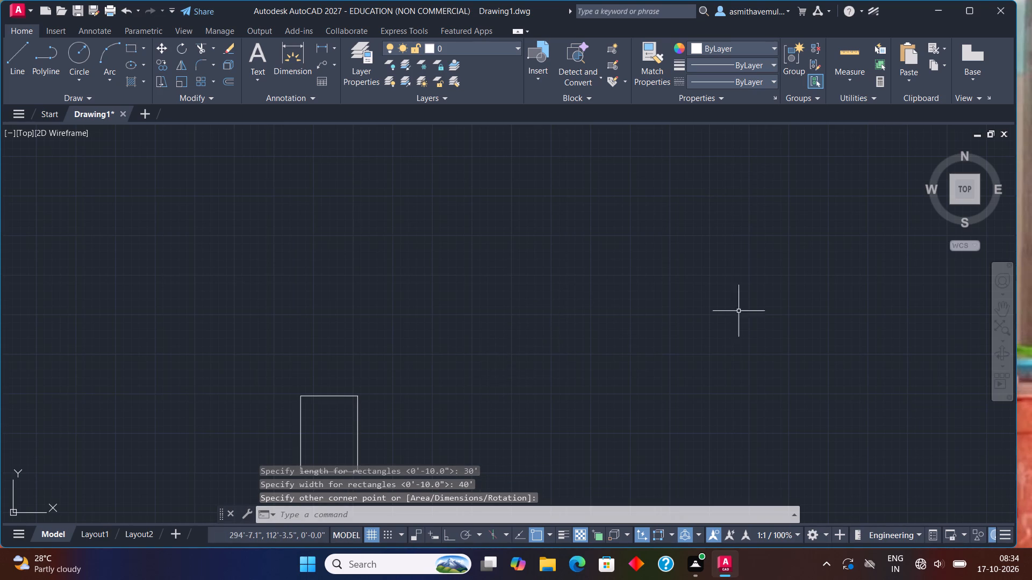
# Offset the 30' by 40' rectangle 9" inward to form the outer wall thickness.
pyautogui.click(966, 183)
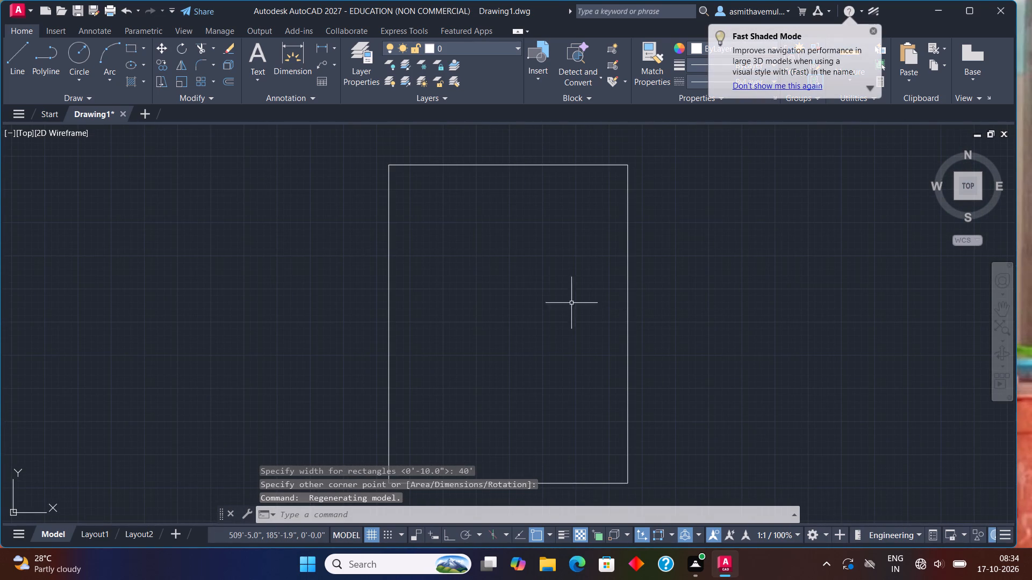
pyautogui.press('o')
pyautogui.press('Return')
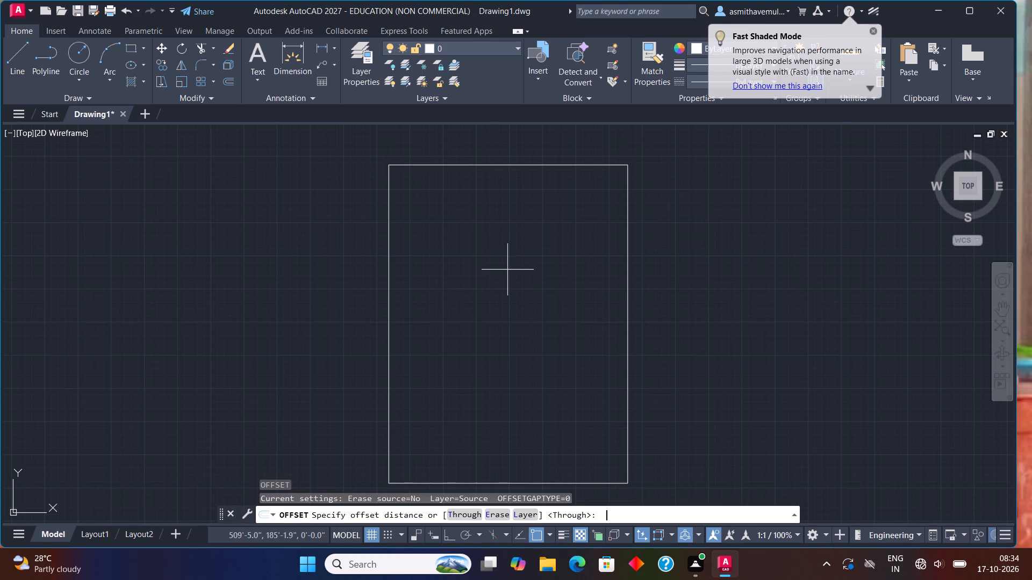
pyautogui.write('9"')
pyautogui.press('Return')
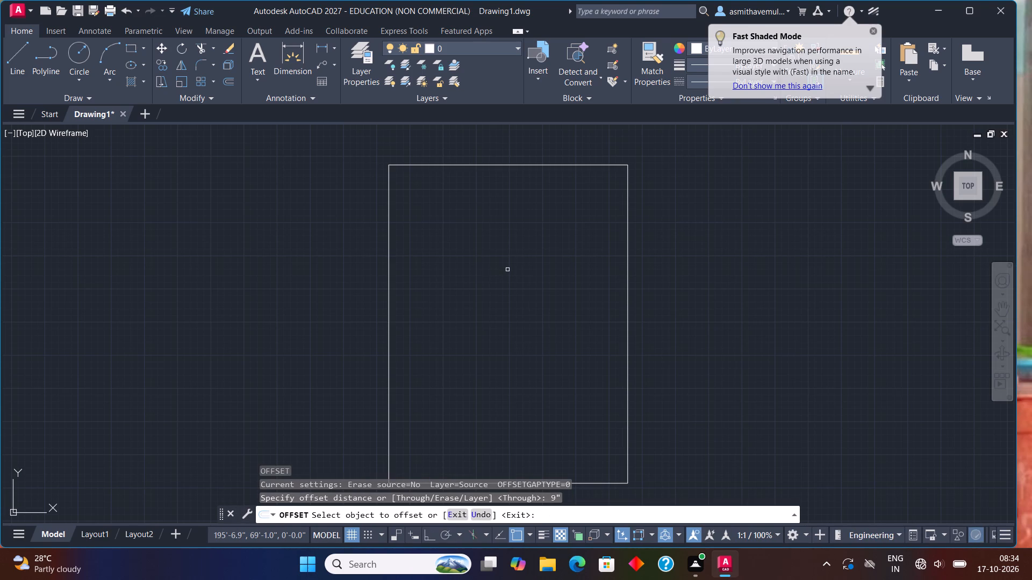
pyautogui.click(547, 164)
pyautogui.click(540, 198)
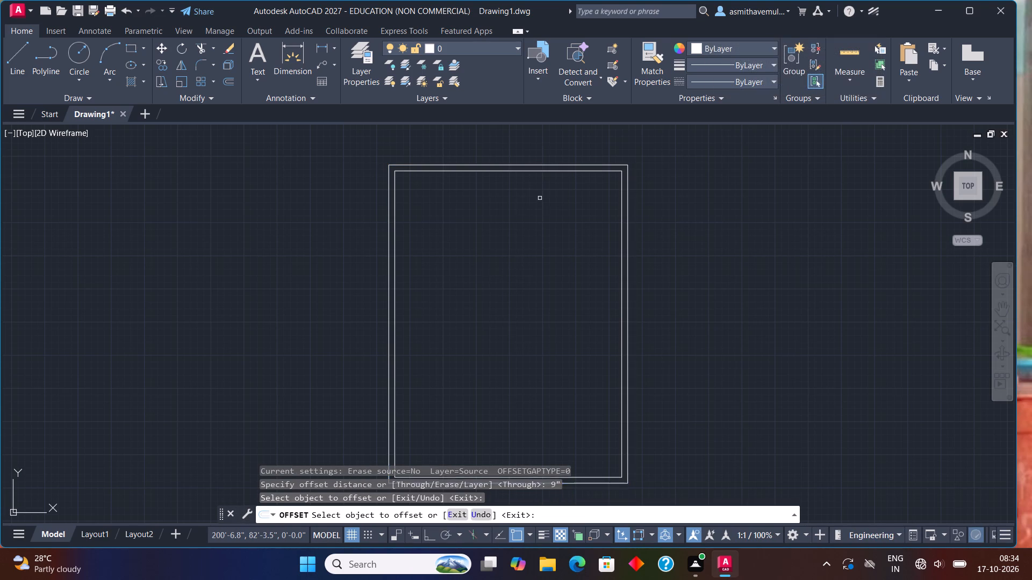
pyautogui.press('Escape')
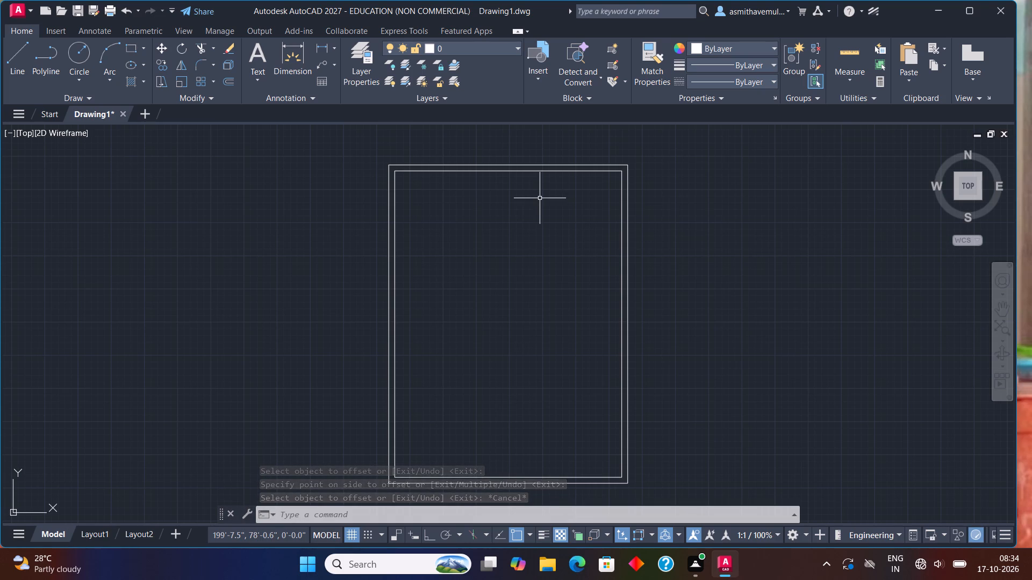
# Explode the inner rectangle into separate lines.
pyautogui.click(523, 170)
pyautogui.press('x')
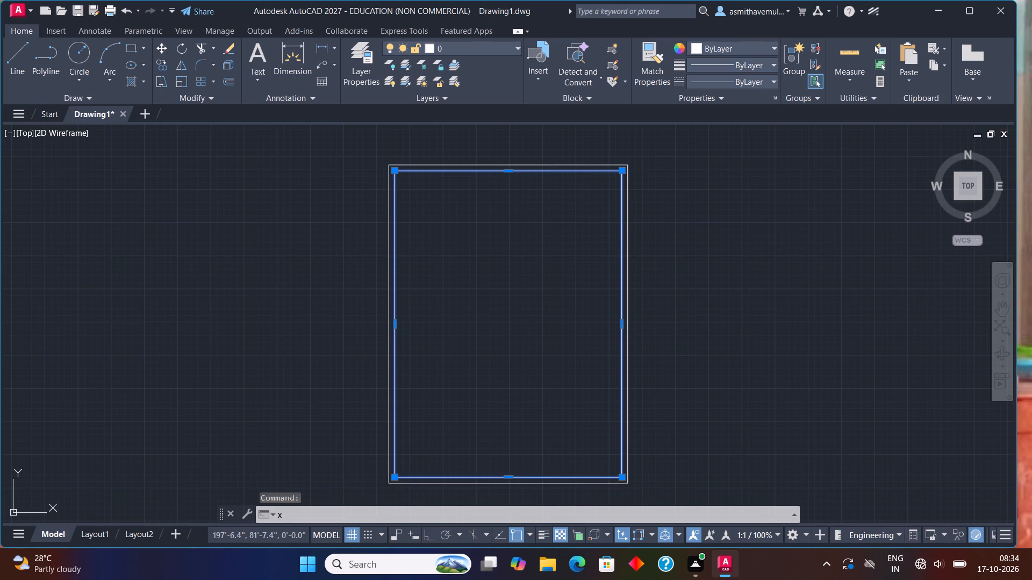
pyautogui.press('Return')
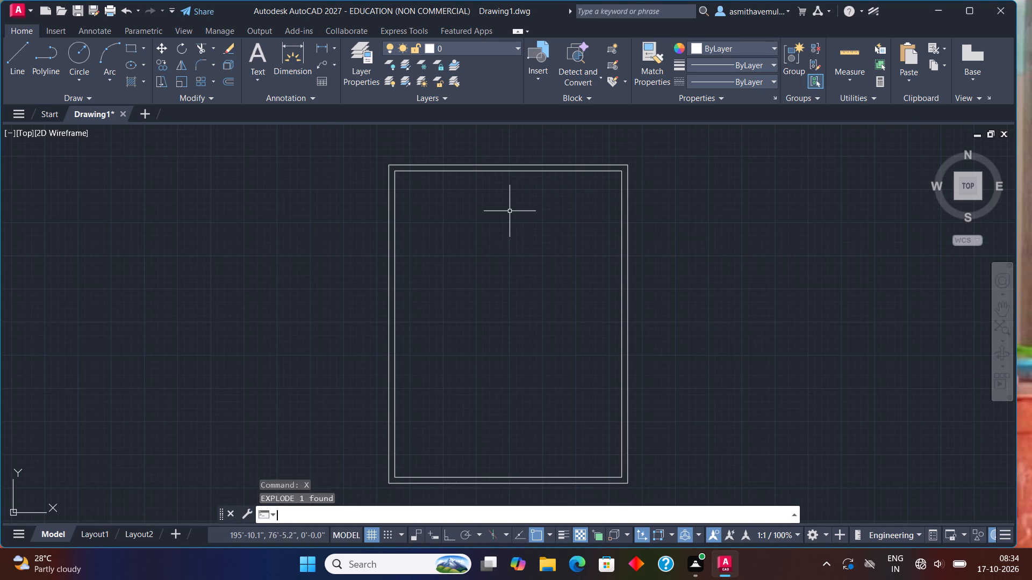
pyautogui.click(533, 171)
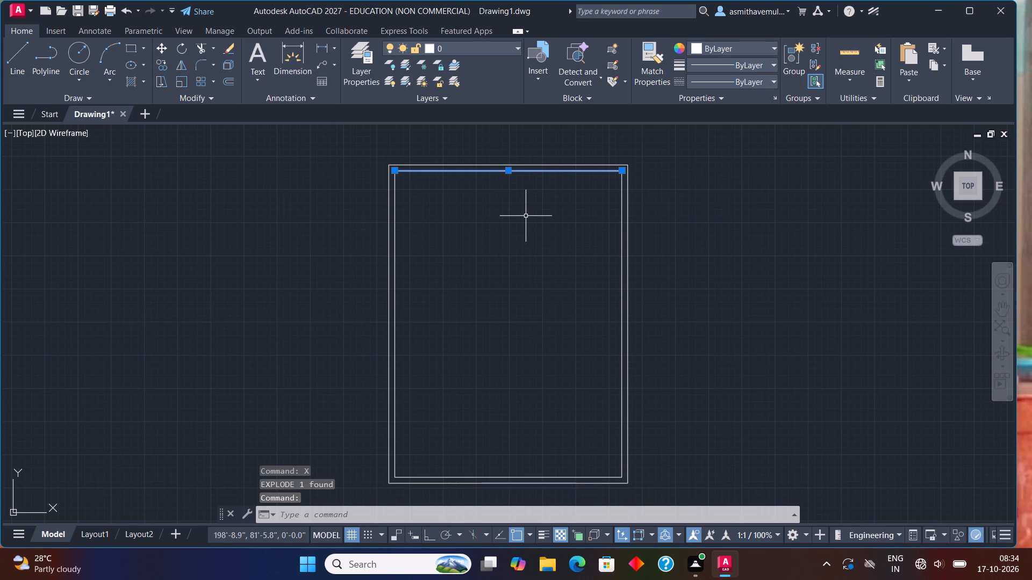
pyautogui.press('Escape')
# Offset the inner outline's right vertical line 12' toward the inside of the plan.
pyautogui.press('o')
pyautogui.press('Return')
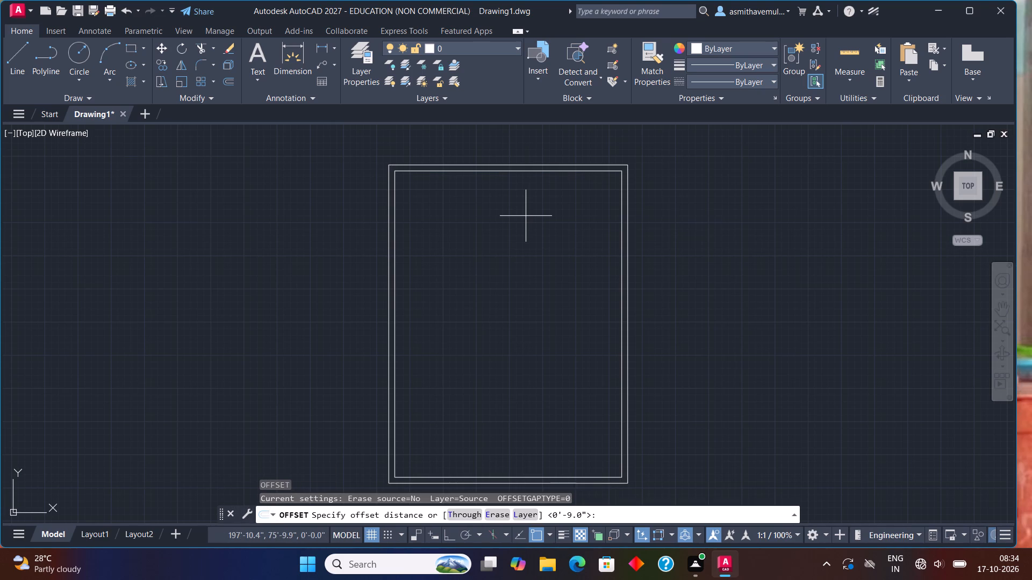
pyautogui.write('12')
pyautogui.press("'")
pyautogui.press('Return')
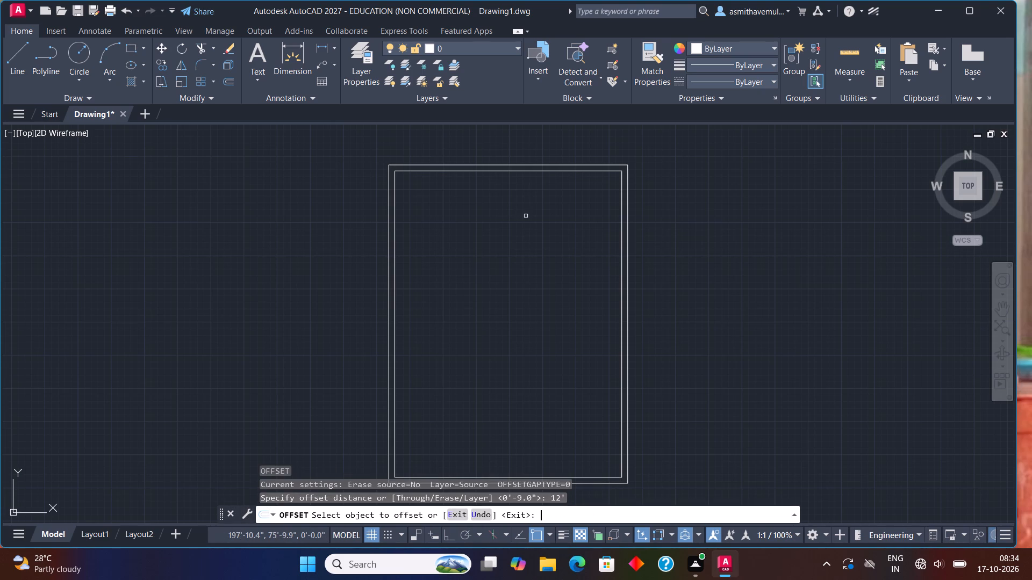
pyautogui.click(622, 271)
pyautogui.click(561, 277)
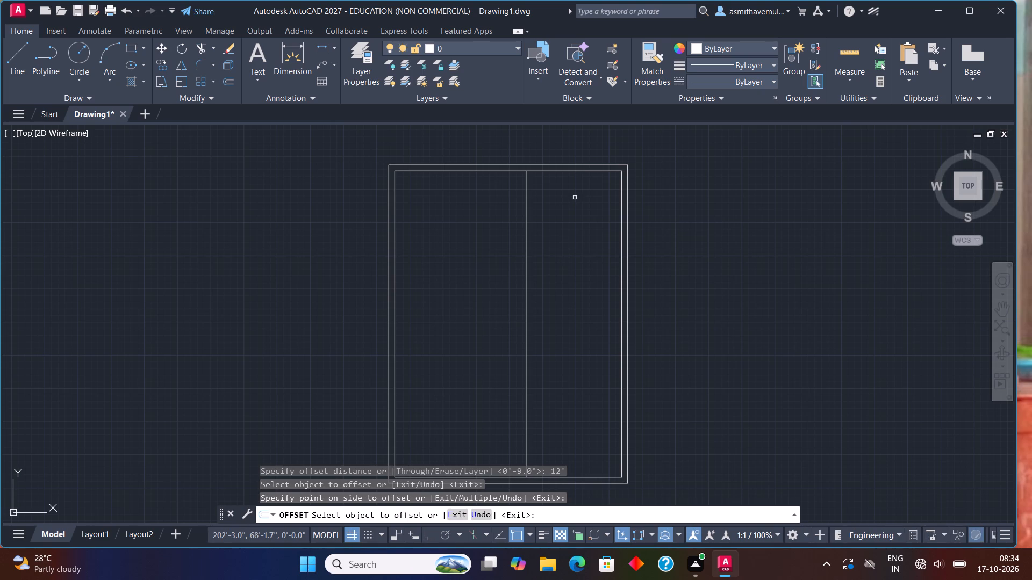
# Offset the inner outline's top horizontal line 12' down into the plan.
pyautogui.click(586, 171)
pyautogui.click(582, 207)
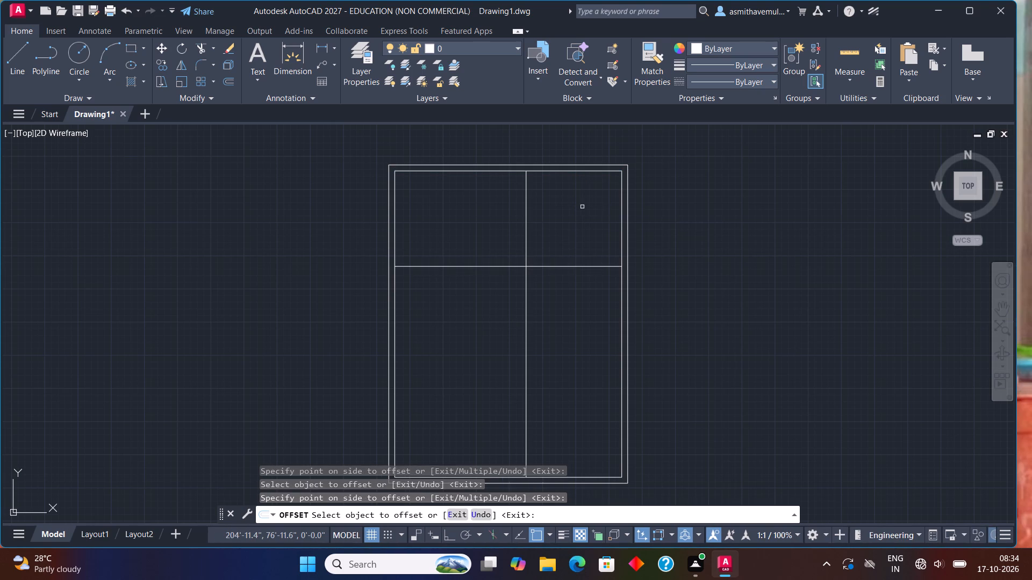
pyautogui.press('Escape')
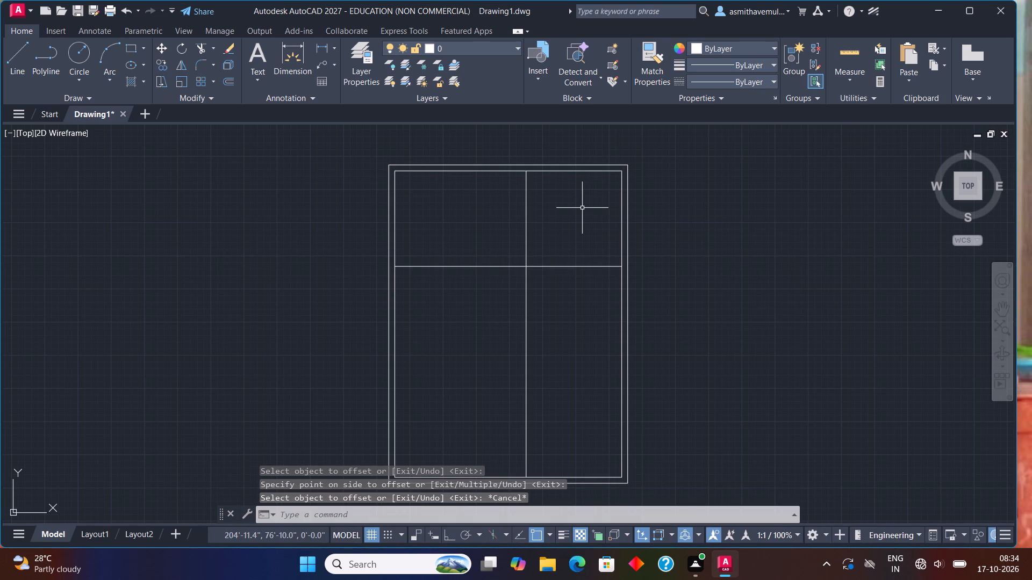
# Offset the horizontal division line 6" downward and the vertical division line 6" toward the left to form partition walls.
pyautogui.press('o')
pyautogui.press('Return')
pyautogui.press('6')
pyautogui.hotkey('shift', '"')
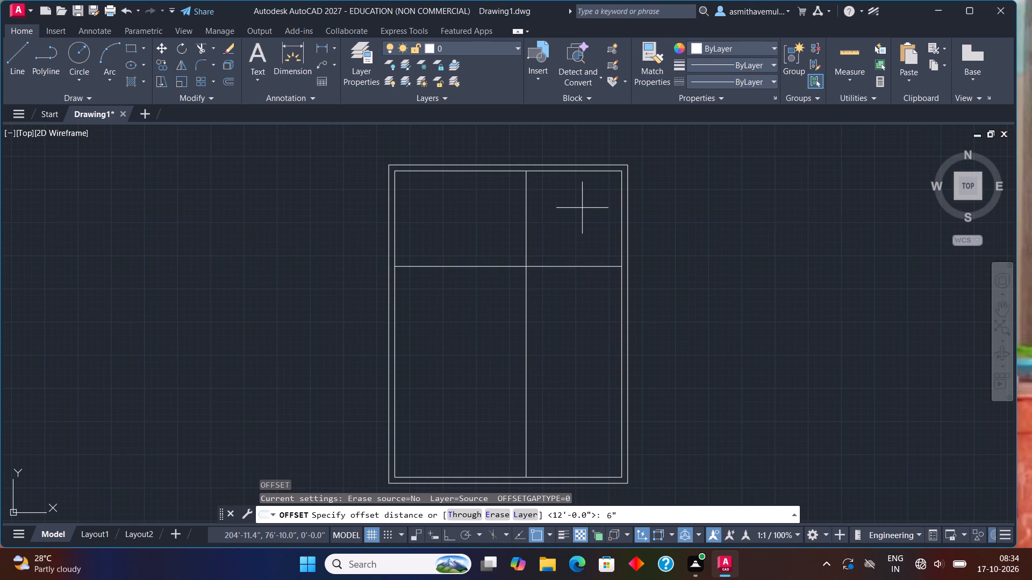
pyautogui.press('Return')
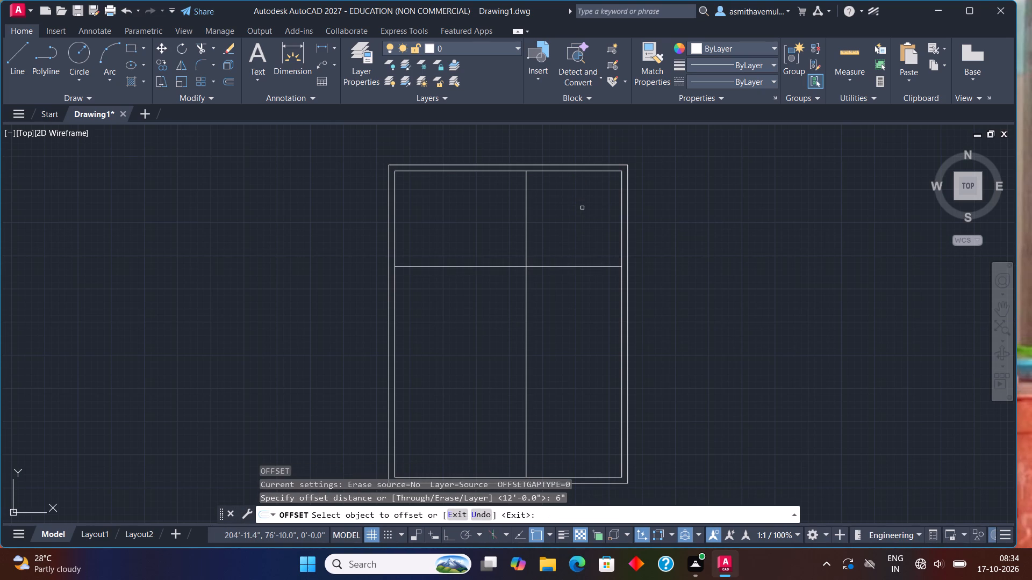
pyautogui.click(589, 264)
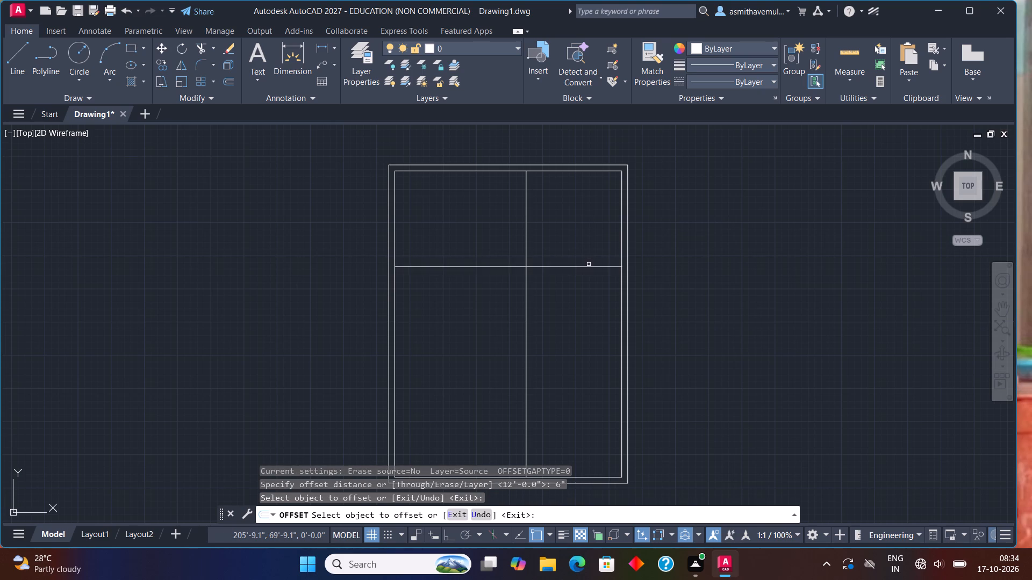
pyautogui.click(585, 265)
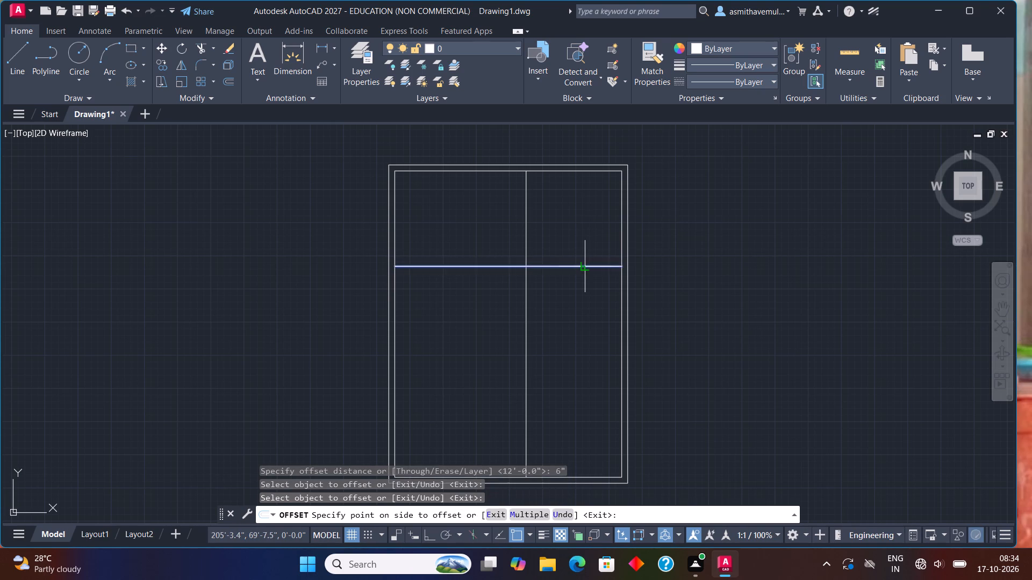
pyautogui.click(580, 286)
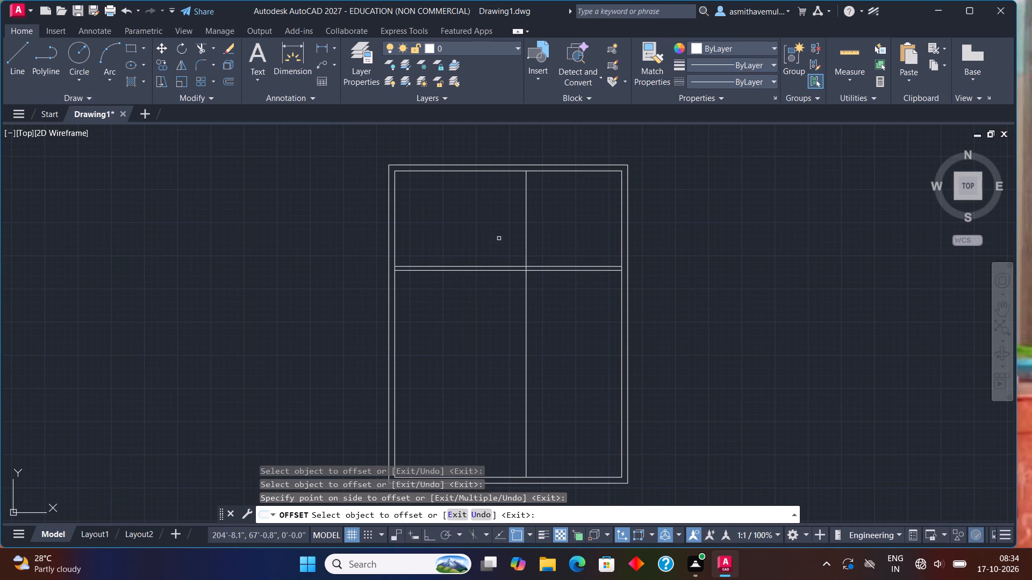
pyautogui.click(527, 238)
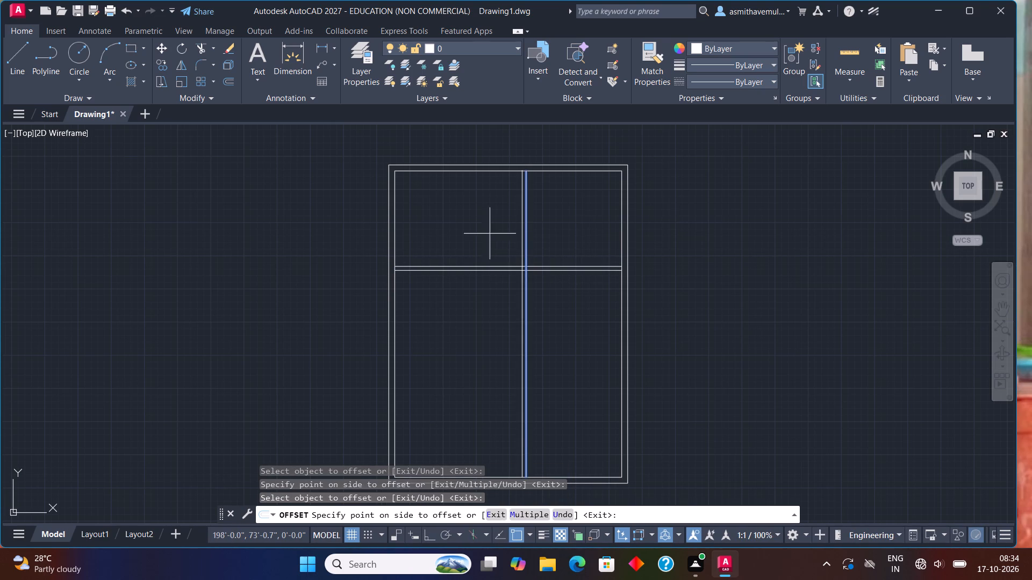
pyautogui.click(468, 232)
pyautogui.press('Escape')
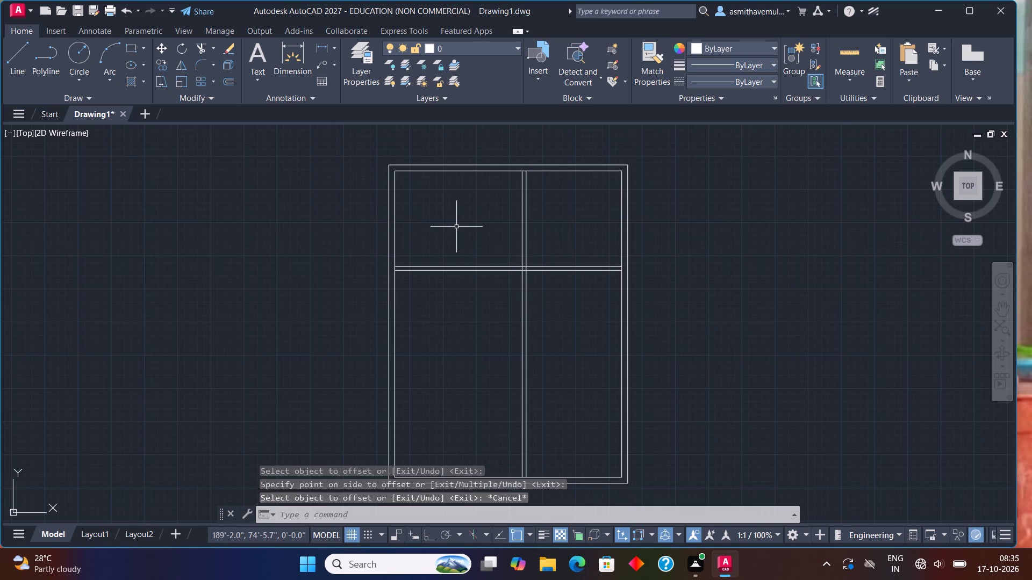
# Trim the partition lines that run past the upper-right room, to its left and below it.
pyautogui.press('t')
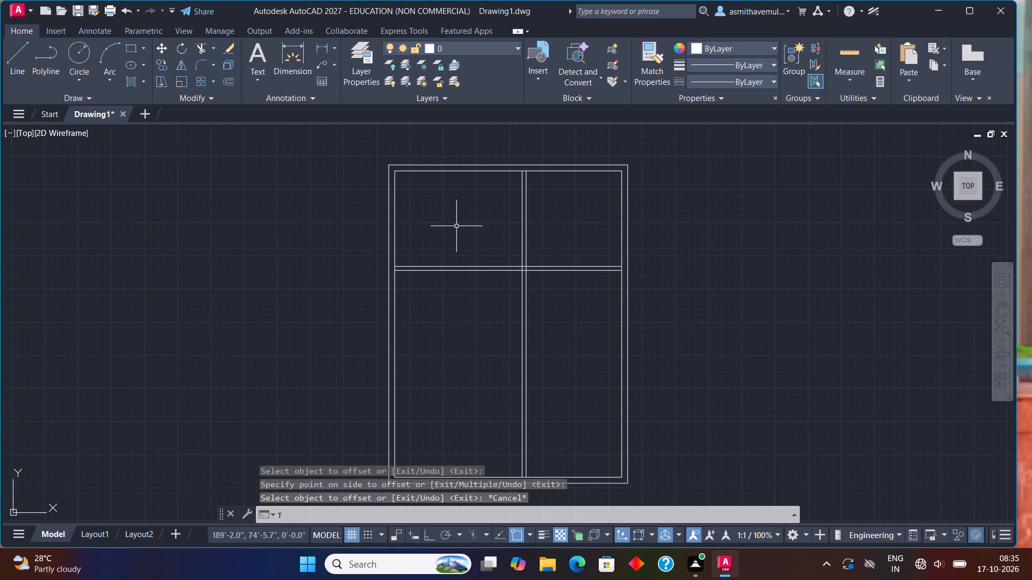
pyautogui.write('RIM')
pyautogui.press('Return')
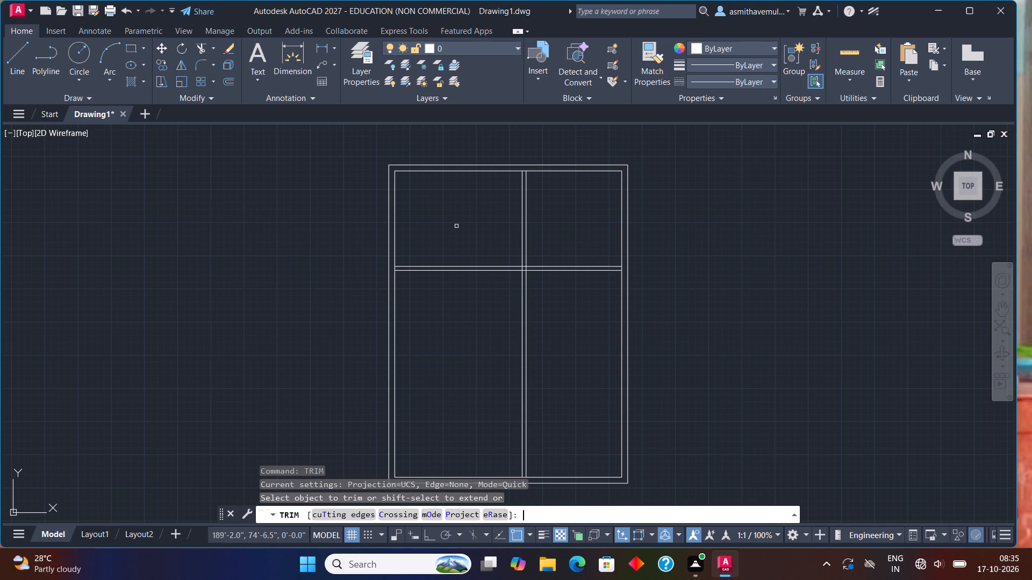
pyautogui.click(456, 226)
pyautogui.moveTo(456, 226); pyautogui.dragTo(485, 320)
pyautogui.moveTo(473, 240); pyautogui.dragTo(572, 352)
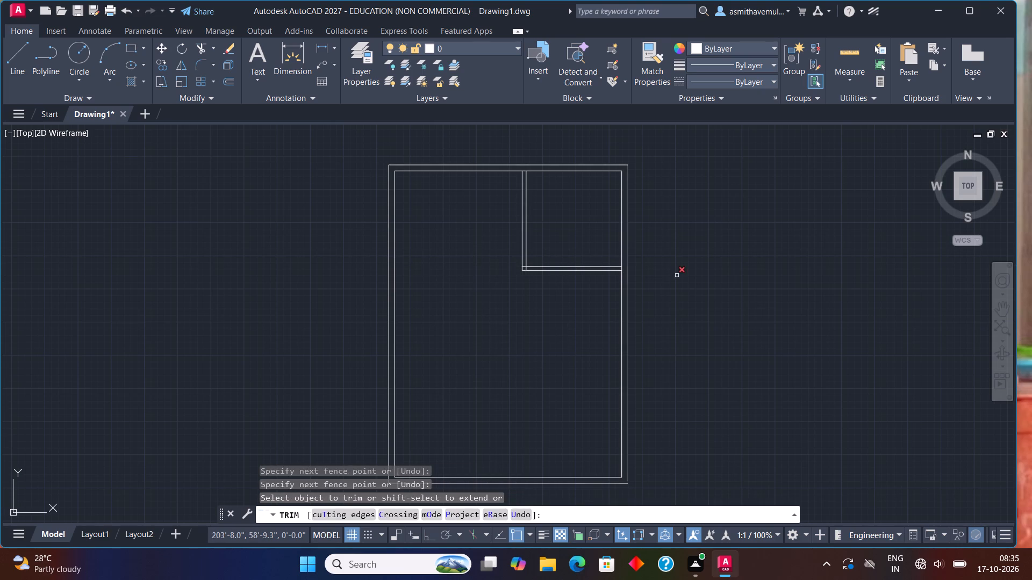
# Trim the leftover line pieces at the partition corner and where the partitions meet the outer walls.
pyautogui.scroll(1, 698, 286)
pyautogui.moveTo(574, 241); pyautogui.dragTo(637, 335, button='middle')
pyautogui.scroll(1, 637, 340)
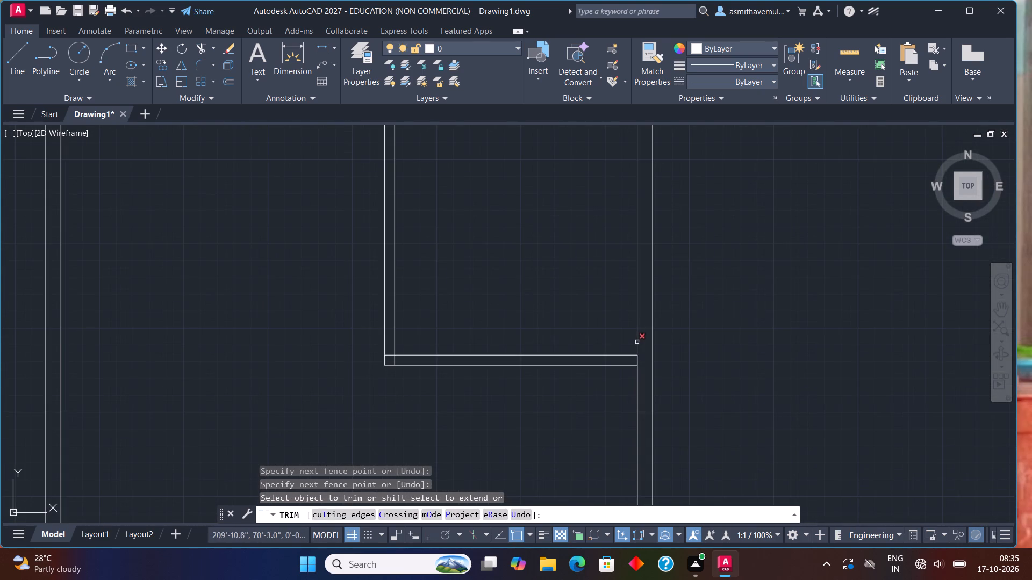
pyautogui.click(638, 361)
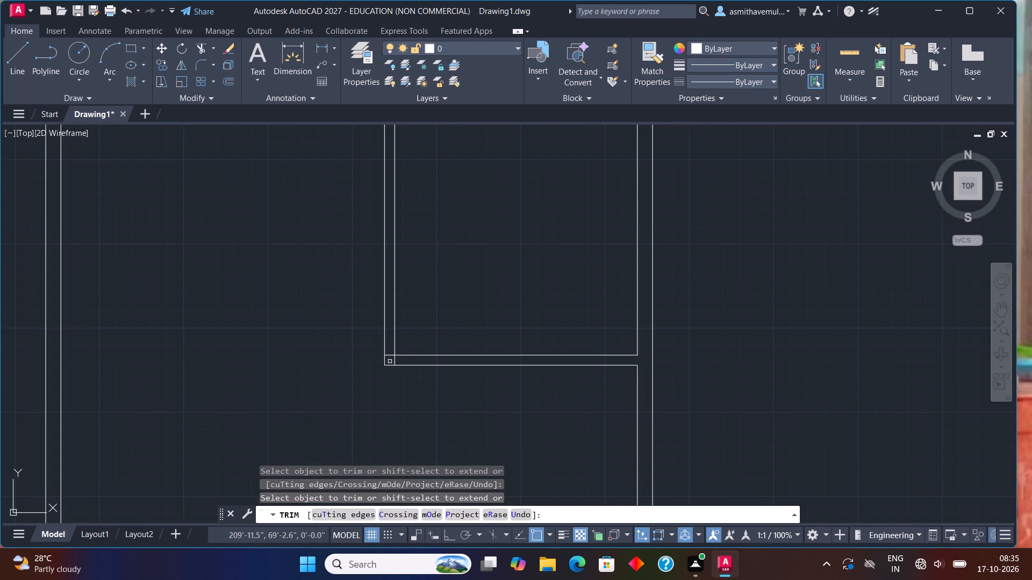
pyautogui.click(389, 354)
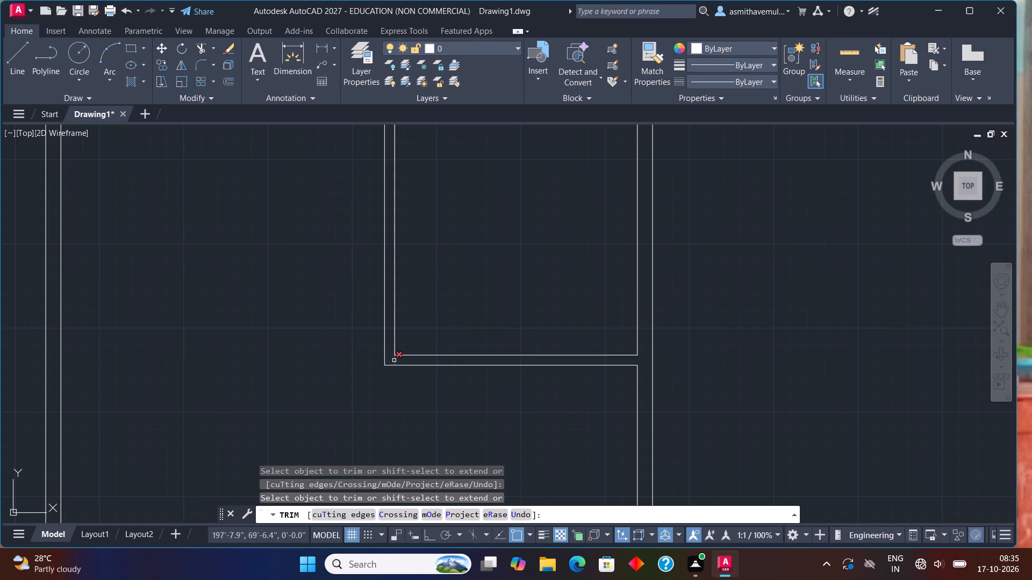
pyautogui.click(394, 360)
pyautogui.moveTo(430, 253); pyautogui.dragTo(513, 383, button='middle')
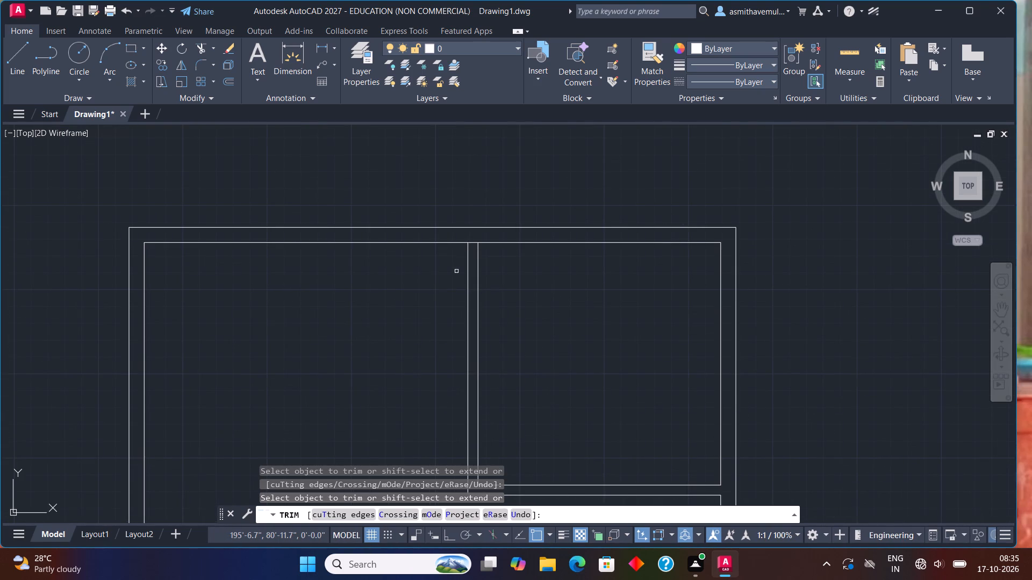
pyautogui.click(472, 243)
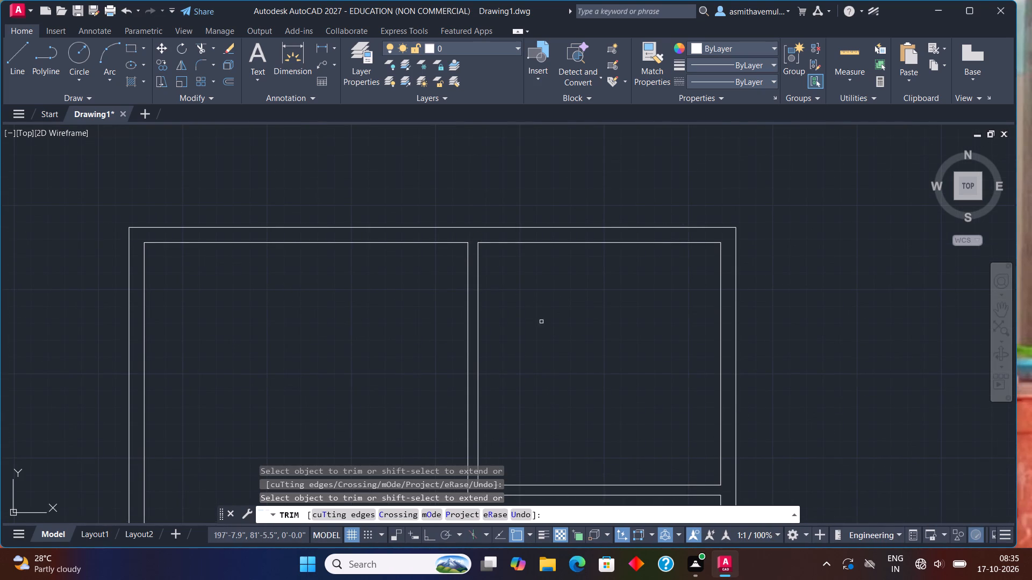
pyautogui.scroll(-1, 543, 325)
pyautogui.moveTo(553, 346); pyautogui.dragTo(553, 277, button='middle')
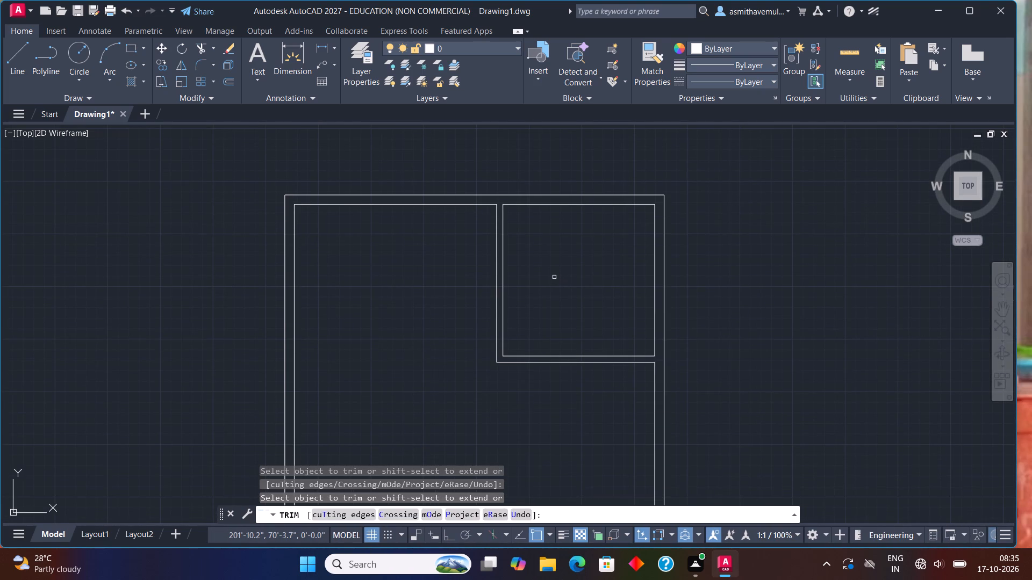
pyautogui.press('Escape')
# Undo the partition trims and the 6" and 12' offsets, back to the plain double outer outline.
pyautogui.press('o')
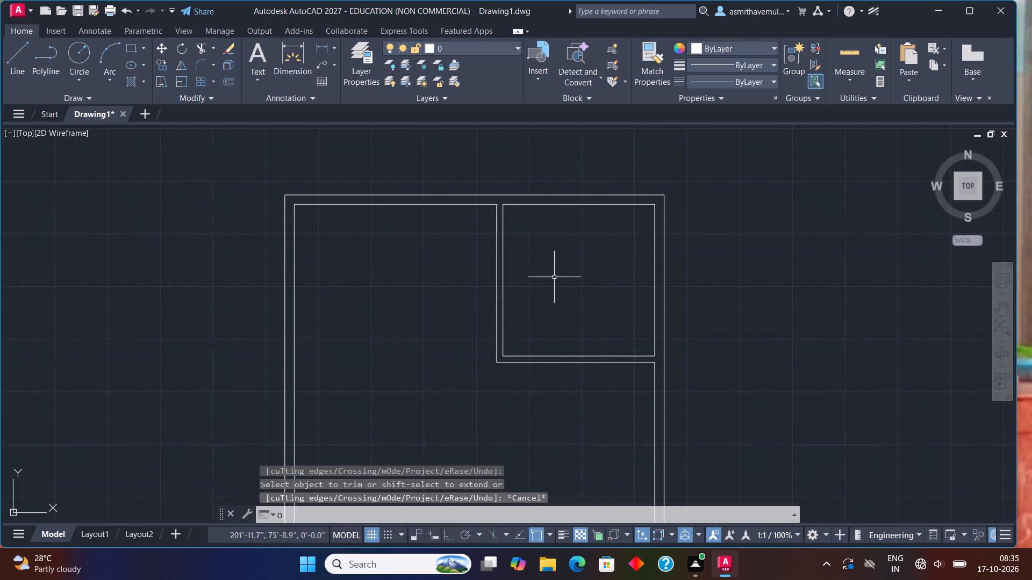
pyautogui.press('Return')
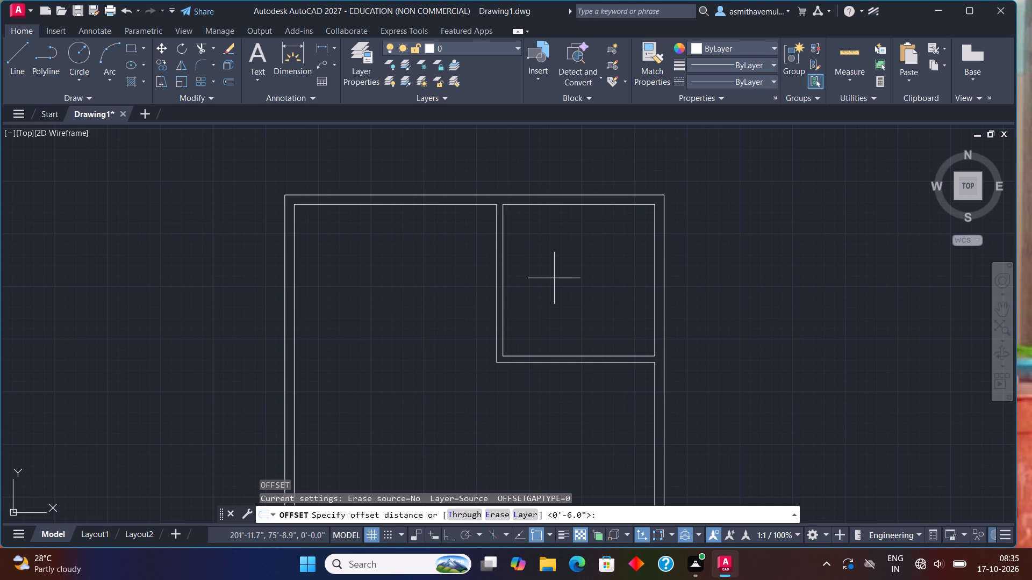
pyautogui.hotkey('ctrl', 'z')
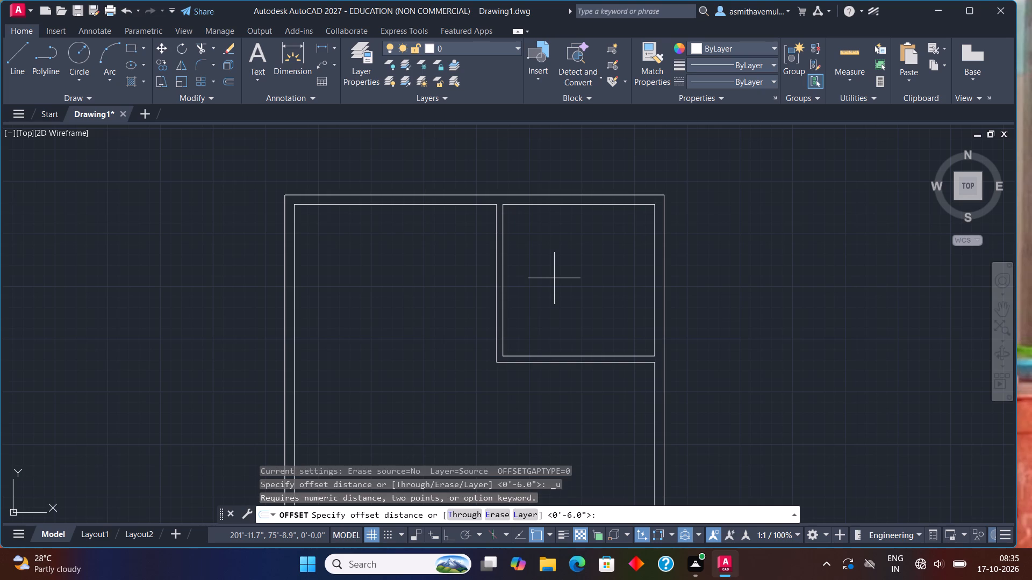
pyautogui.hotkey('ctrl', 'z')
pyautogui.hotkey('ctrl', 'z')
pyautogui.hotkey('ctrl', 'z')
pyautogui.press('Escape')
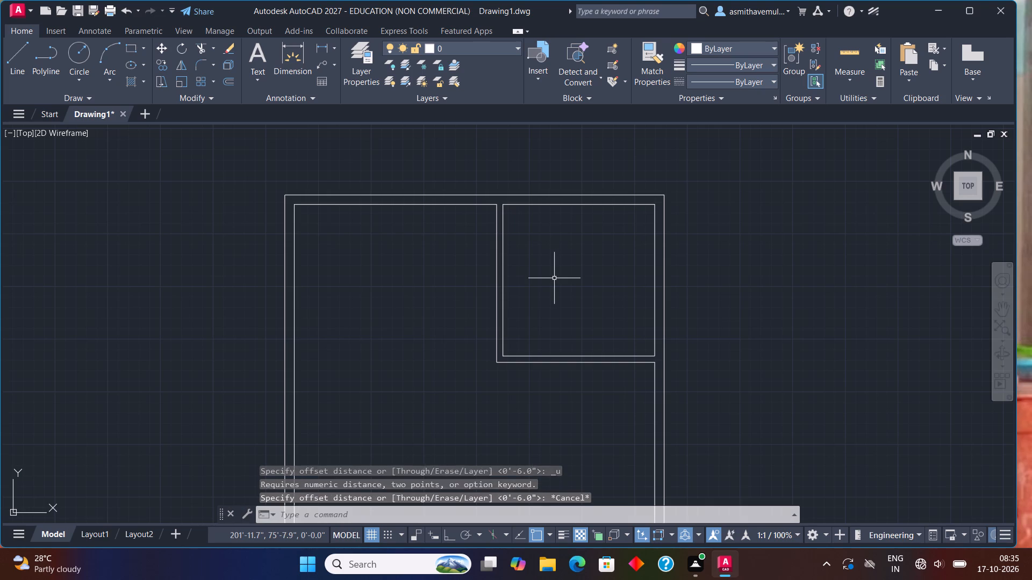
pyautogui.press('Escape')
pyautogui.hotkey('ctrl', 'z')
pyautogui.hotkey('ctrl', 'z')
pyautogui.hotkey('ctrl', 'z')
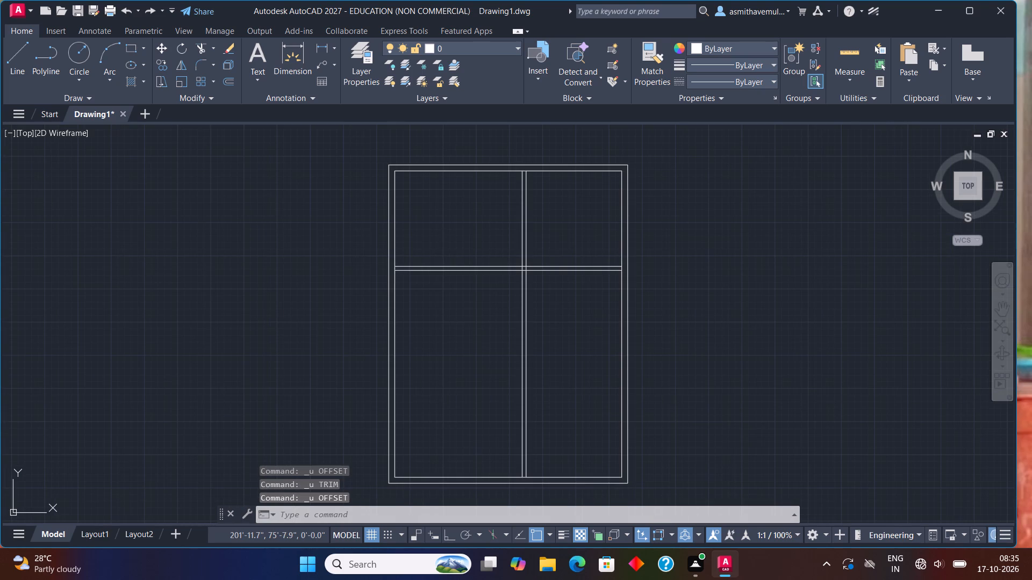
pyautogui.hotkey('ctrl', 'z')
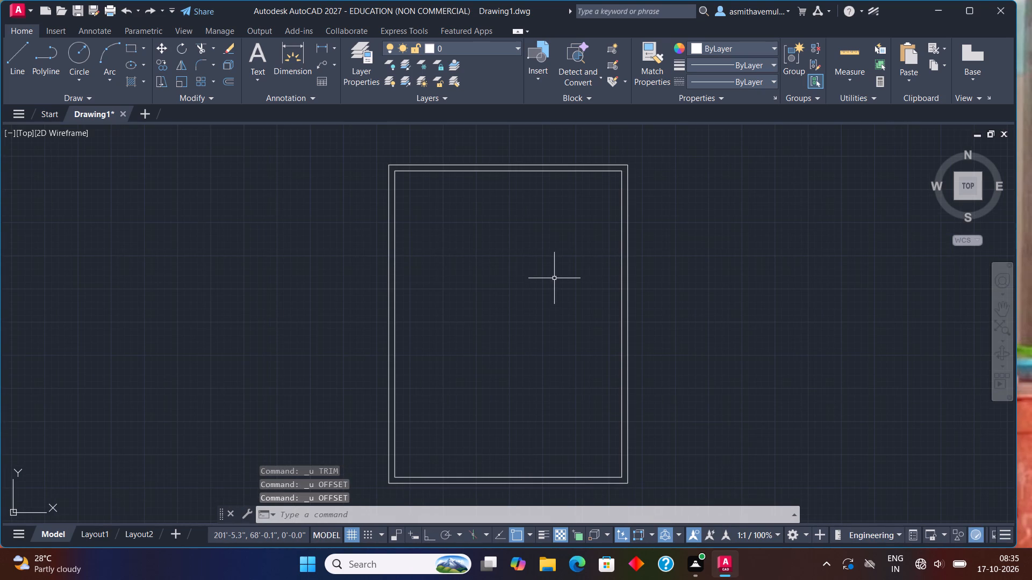
# Offset the inner outline's right vertical line 12'3" toward the inside of the plan.
pyautogui.press('o')
pyautogui.press('Return')
pyautogui.write('12')
pyautogui.press("'")
pyautogui.press('3')
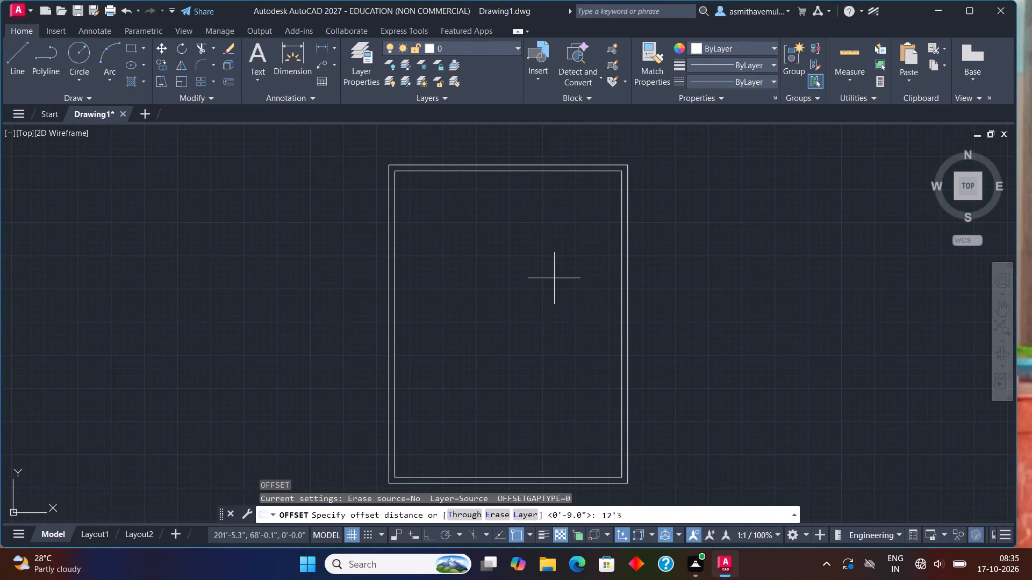
pyautogui.hotkey('shift', '"')
pyautogui.press('Return')
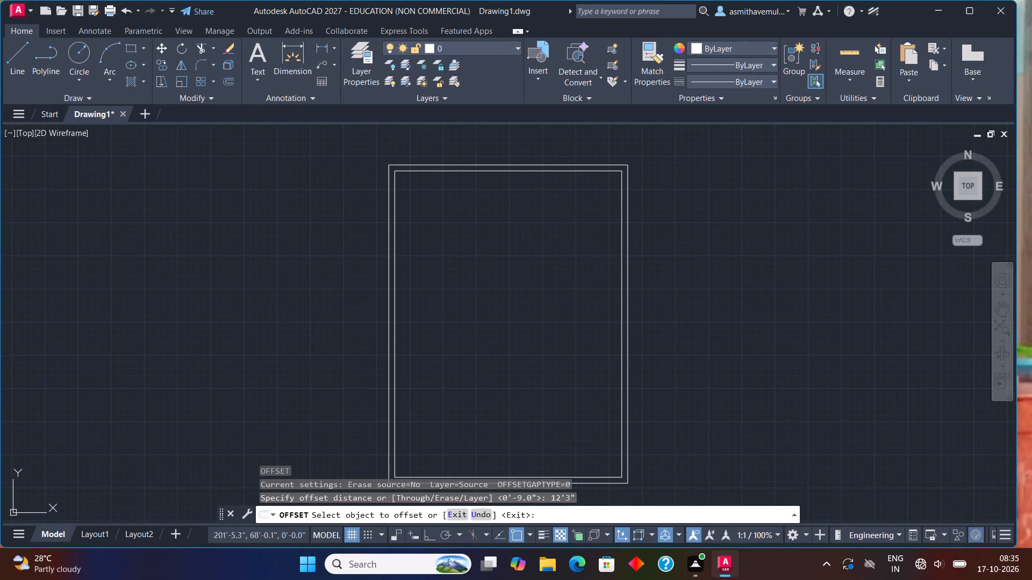
pyautogui.click(622, 281)
pyautogui.click(540, 279)
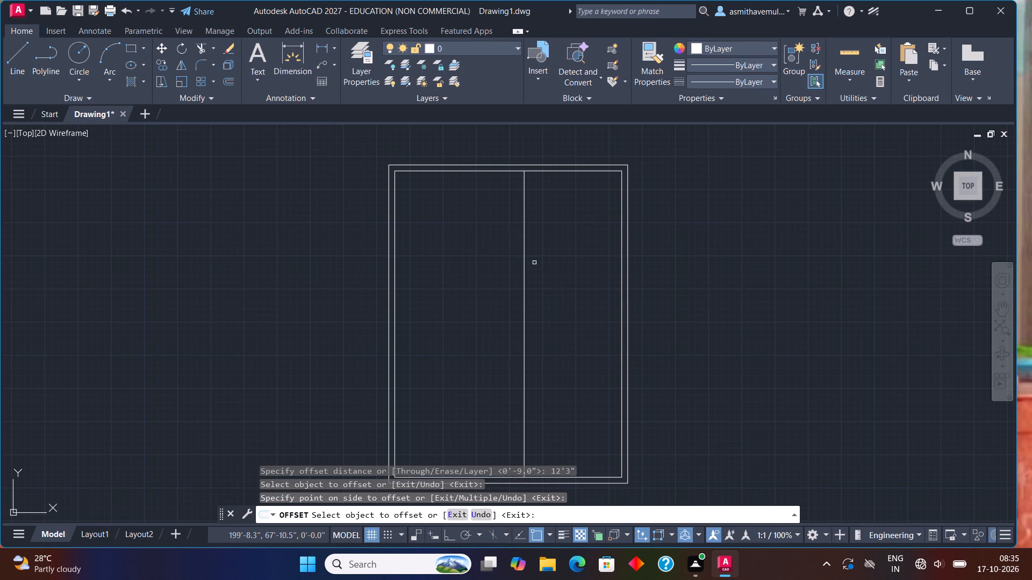
pyautogui.press('Escape')
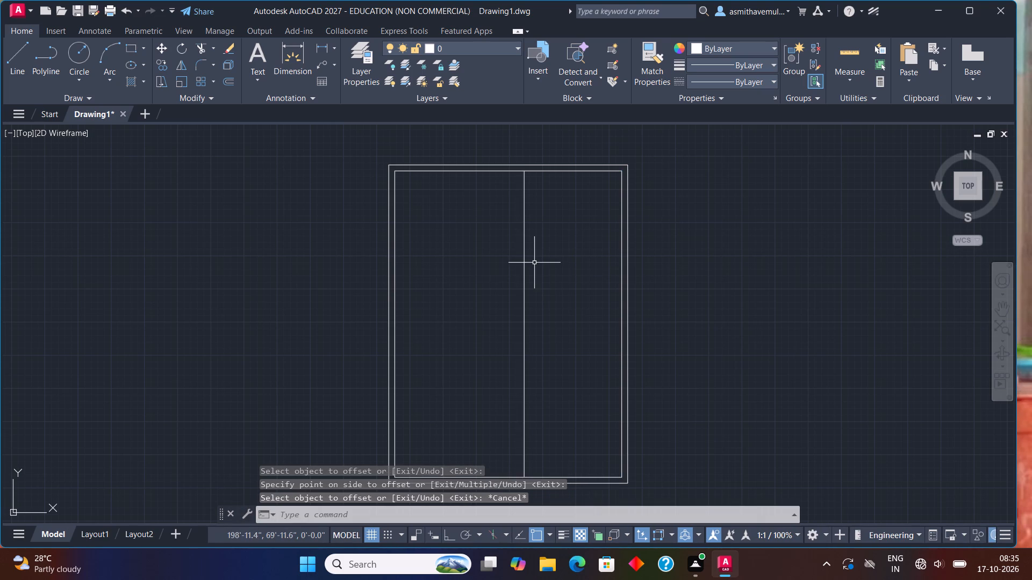
# Offset the inner outline's top horizontal line 12' down into the plan.
pyautogui.press('o')
pyautogui.press('Return')
pyautogui.write("12'")
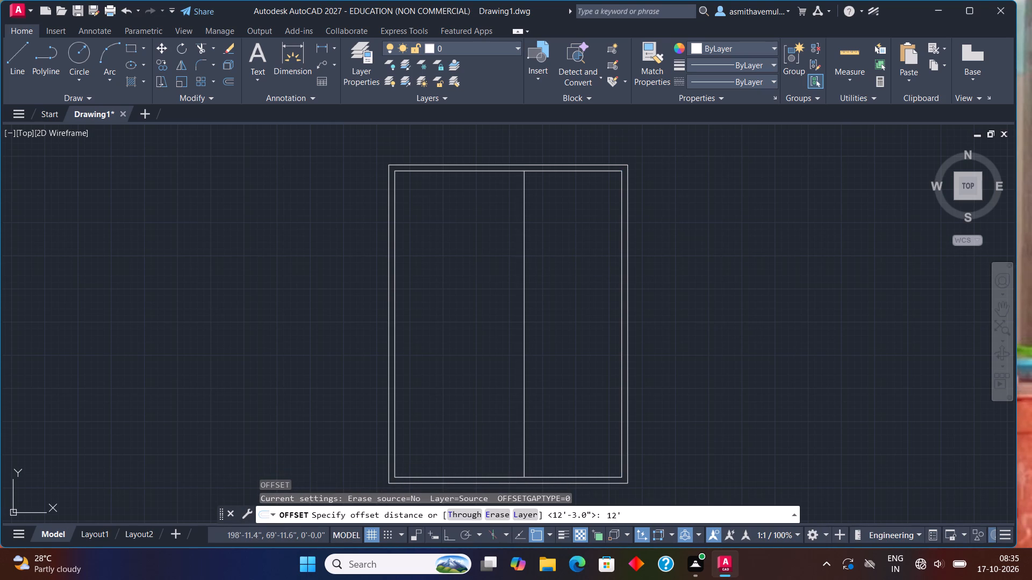
pyautogui.press('Return')
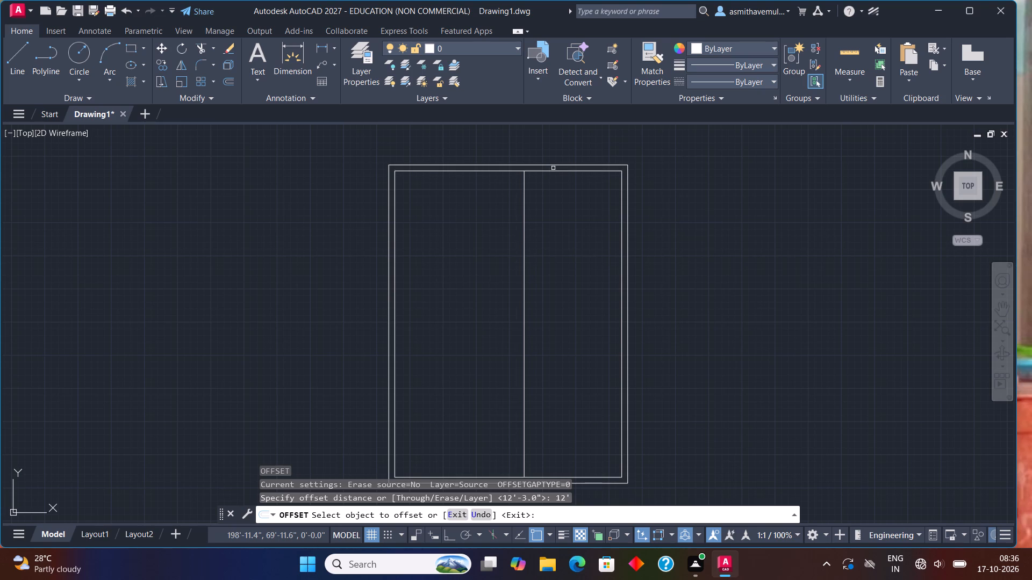
pyautogui.click(553, 168)
pyautogui.moveTo(554, 170); pyautogui.dragTo(554, 175)
pyautogui.click(552, 214)
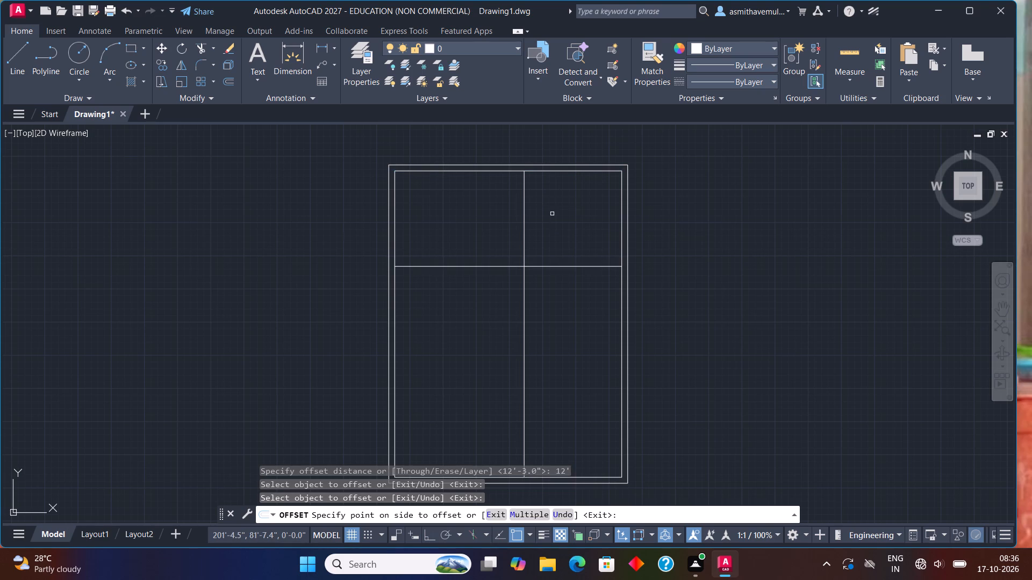
pyautogui.press('Escape')
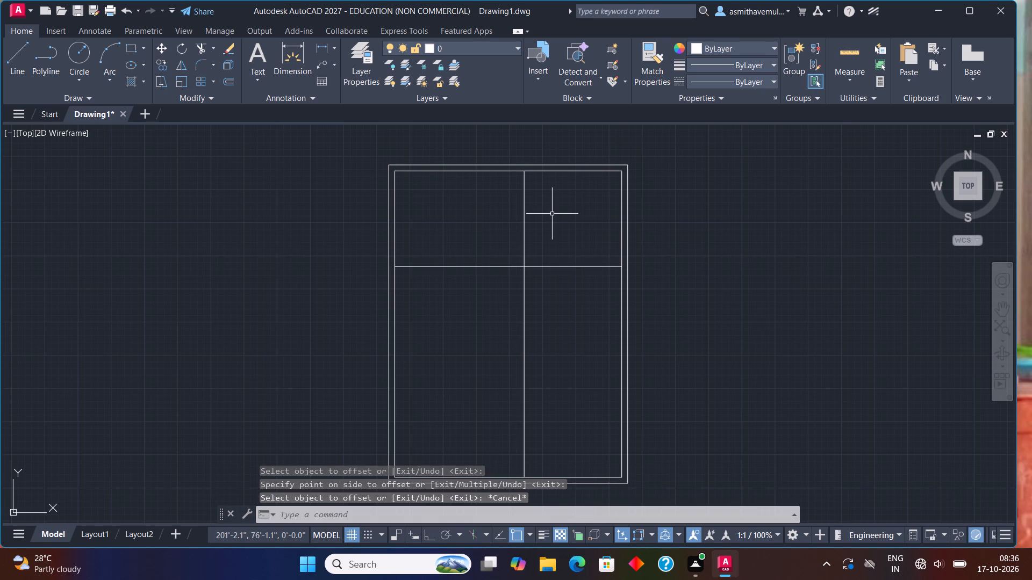
# Offset the horizontal partition line 6" downward and the vertical partition line 6" toward the left to give both partitions thickness.
pyautogui.press('o')
pyautogui.press('Return')
pyautogui.press('6')
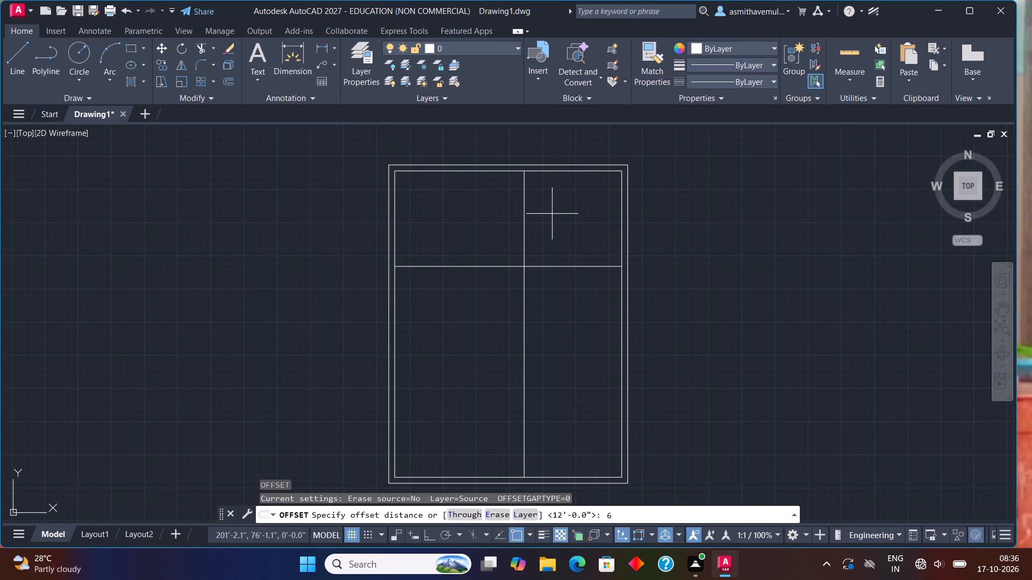
pyautogui.hotkey('shift', '"')
pyautogui.press('Return')
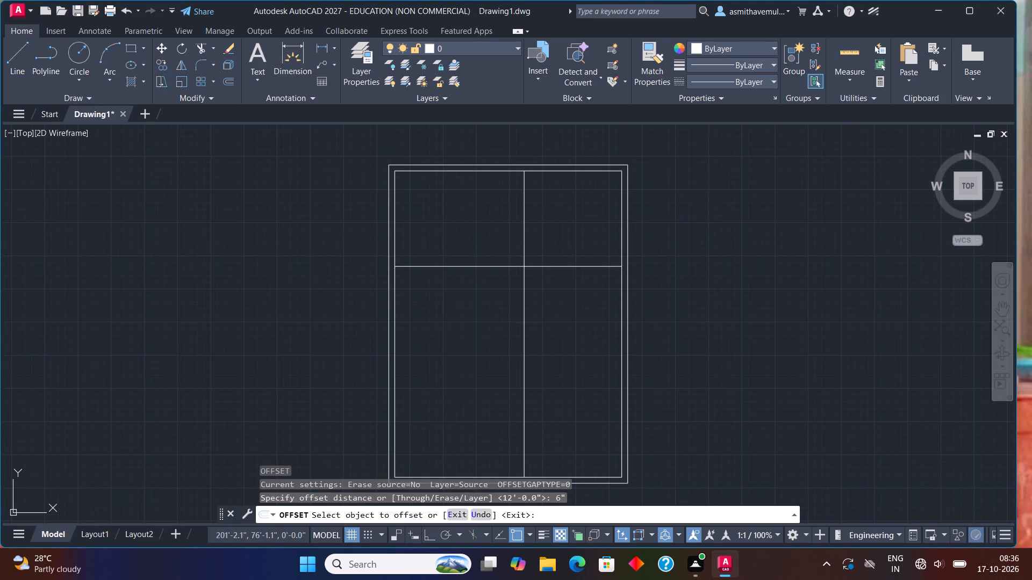
pyautogui.click(549, 266)
pyautogui.click(548, 291)
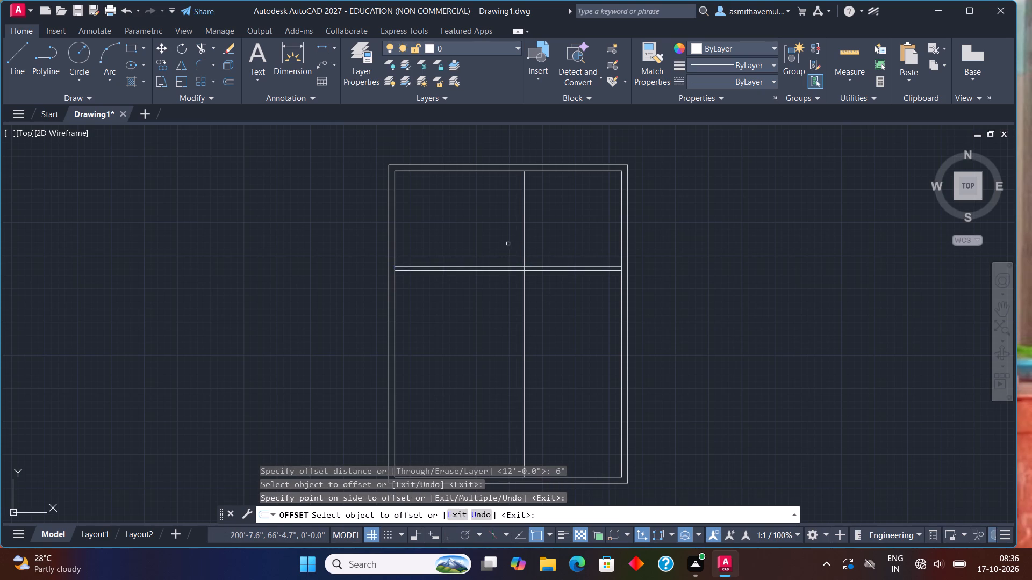
pyautogui.click(523, 238)
pyautogui.click(464, 243)
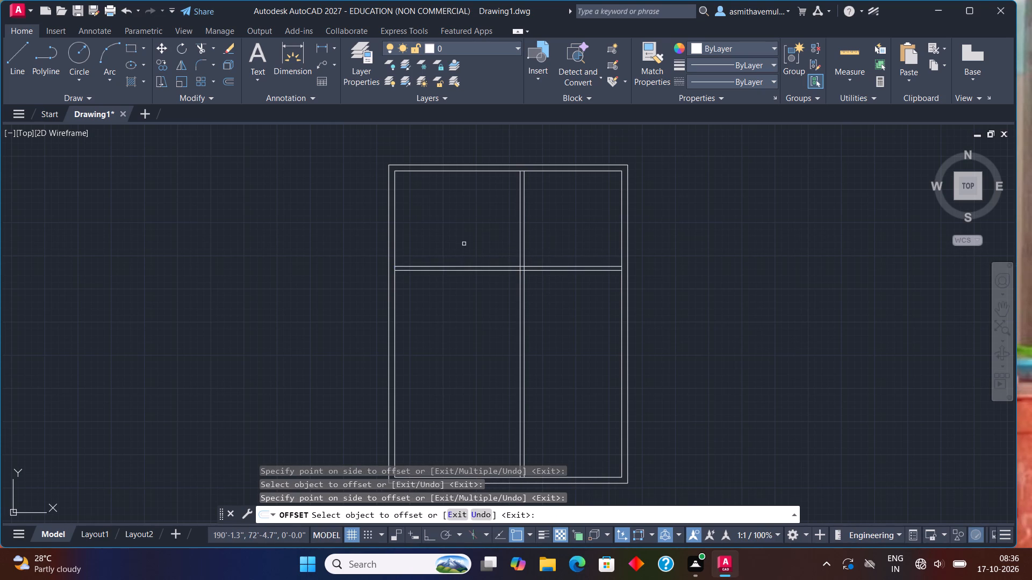
pyautogui.press('Escape')
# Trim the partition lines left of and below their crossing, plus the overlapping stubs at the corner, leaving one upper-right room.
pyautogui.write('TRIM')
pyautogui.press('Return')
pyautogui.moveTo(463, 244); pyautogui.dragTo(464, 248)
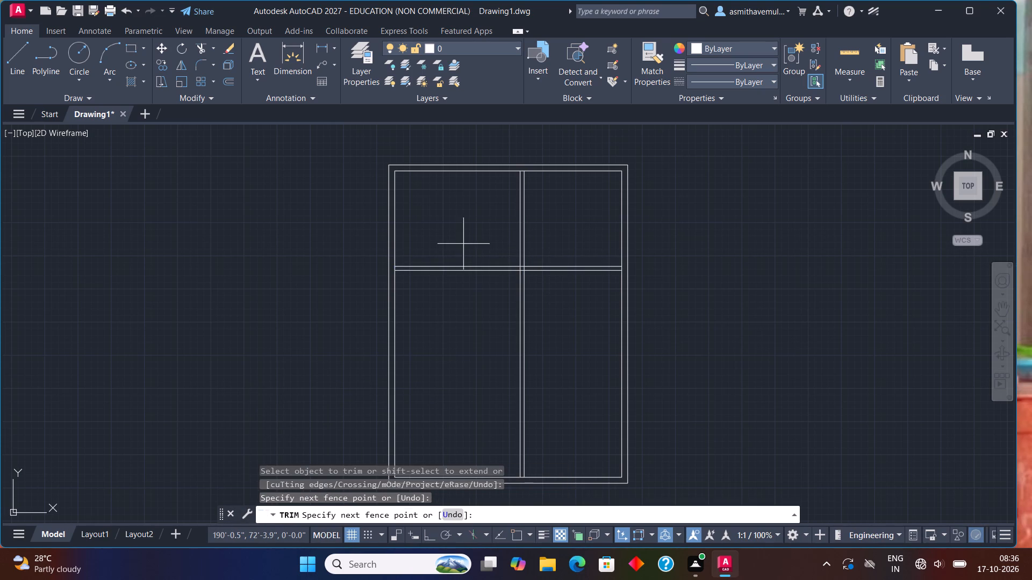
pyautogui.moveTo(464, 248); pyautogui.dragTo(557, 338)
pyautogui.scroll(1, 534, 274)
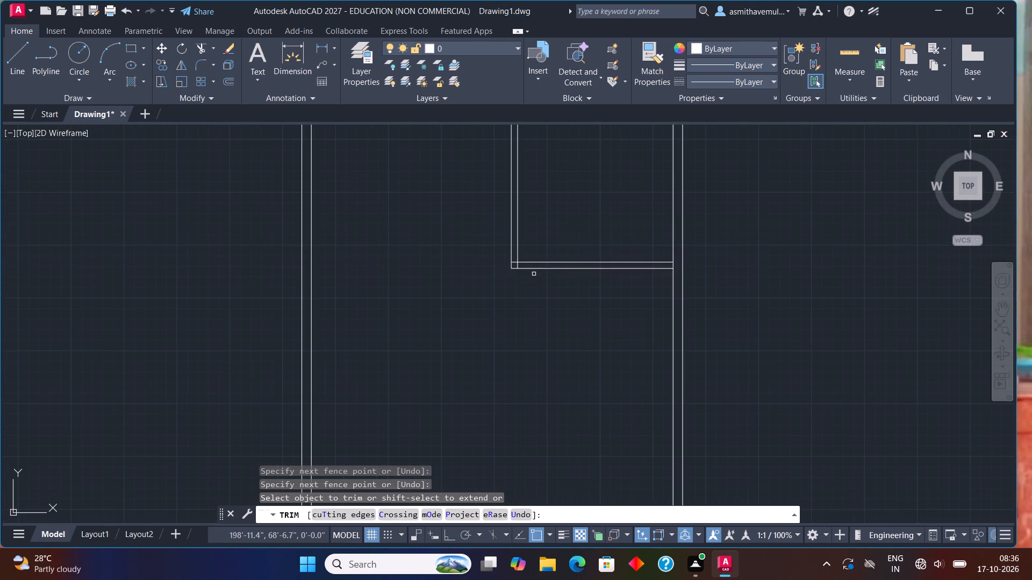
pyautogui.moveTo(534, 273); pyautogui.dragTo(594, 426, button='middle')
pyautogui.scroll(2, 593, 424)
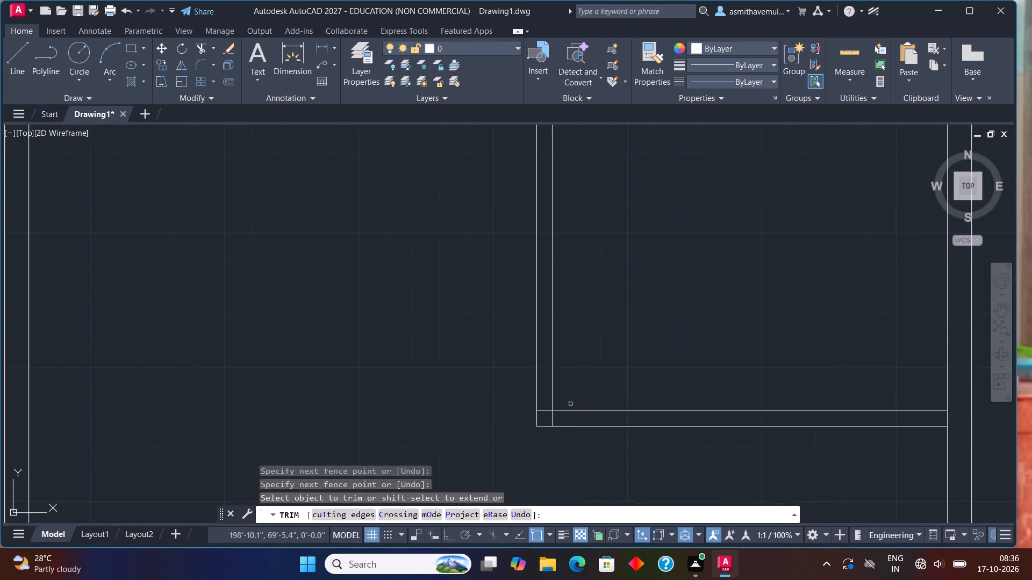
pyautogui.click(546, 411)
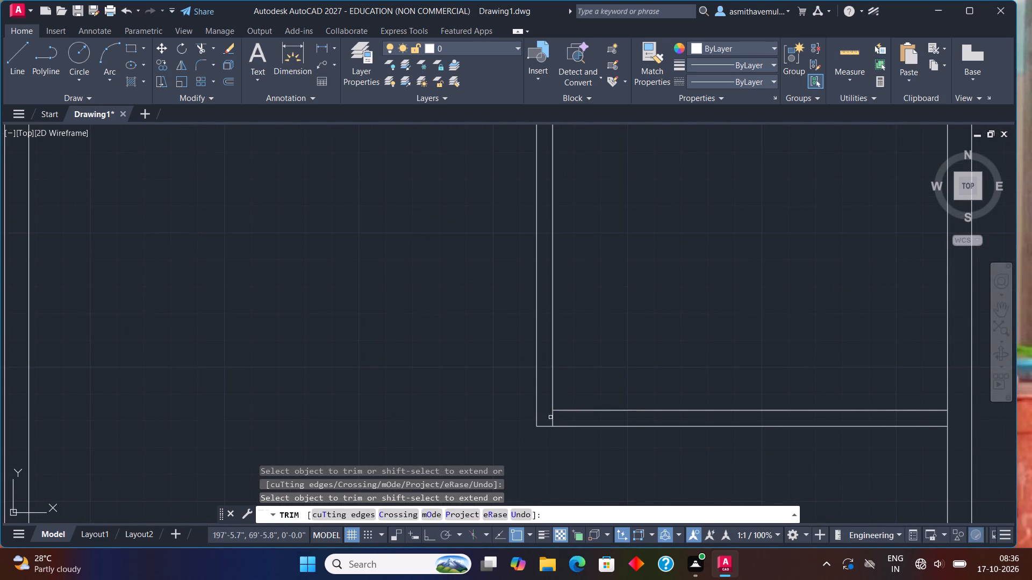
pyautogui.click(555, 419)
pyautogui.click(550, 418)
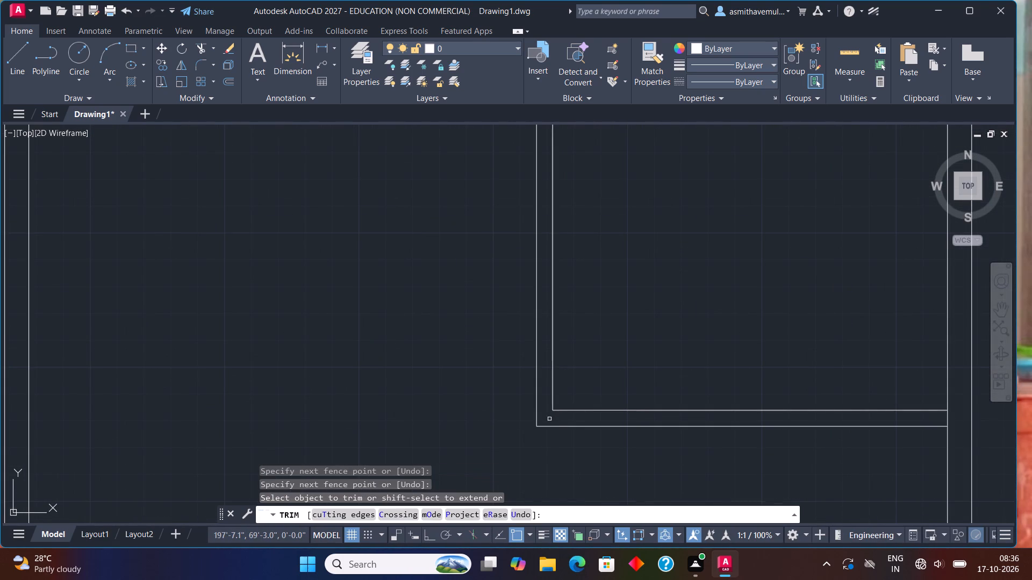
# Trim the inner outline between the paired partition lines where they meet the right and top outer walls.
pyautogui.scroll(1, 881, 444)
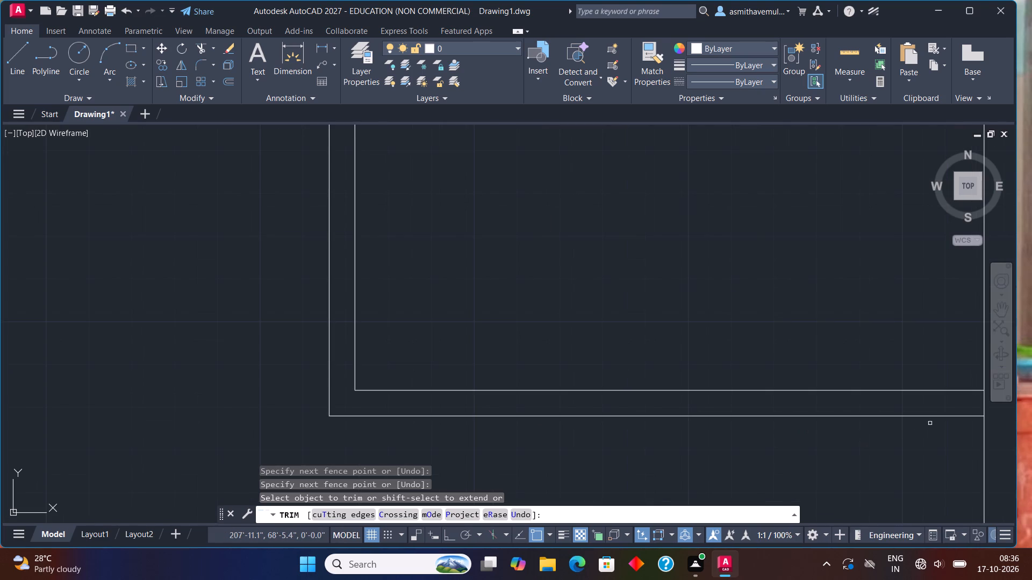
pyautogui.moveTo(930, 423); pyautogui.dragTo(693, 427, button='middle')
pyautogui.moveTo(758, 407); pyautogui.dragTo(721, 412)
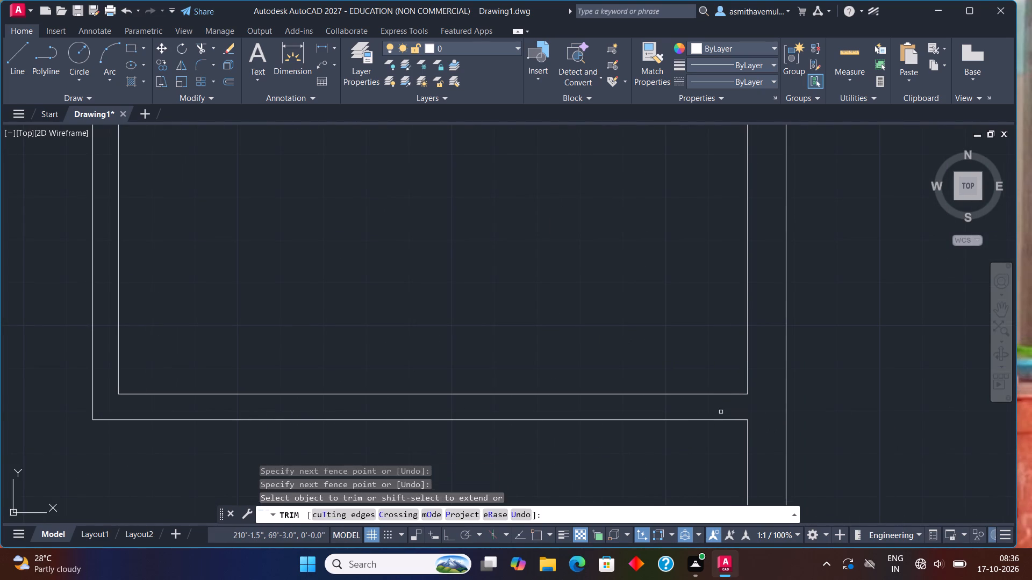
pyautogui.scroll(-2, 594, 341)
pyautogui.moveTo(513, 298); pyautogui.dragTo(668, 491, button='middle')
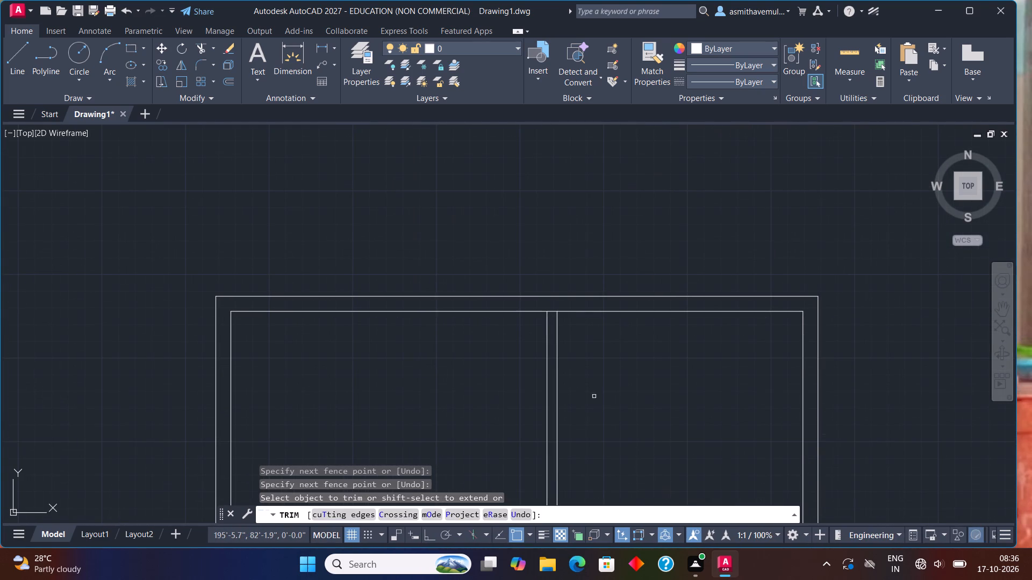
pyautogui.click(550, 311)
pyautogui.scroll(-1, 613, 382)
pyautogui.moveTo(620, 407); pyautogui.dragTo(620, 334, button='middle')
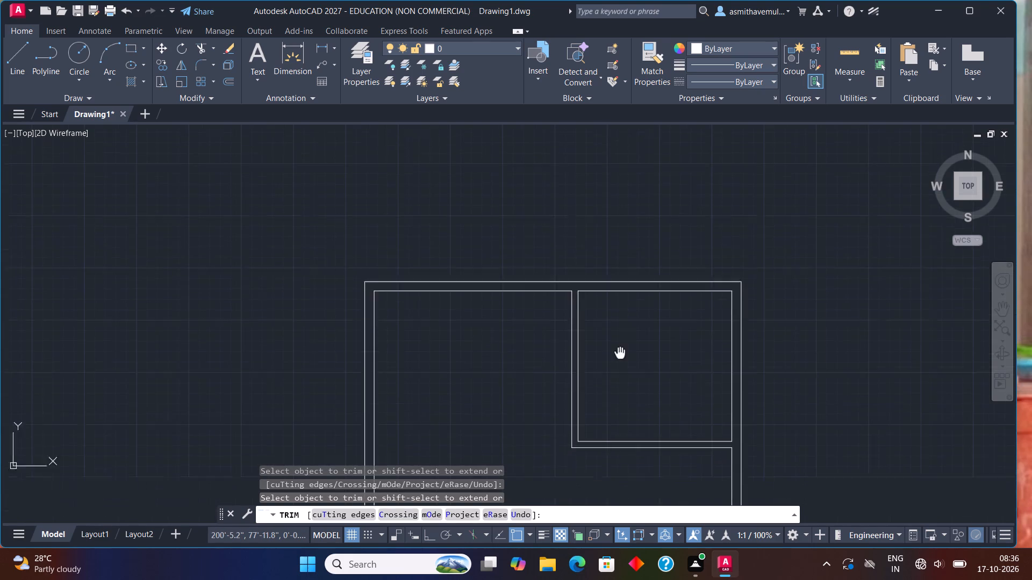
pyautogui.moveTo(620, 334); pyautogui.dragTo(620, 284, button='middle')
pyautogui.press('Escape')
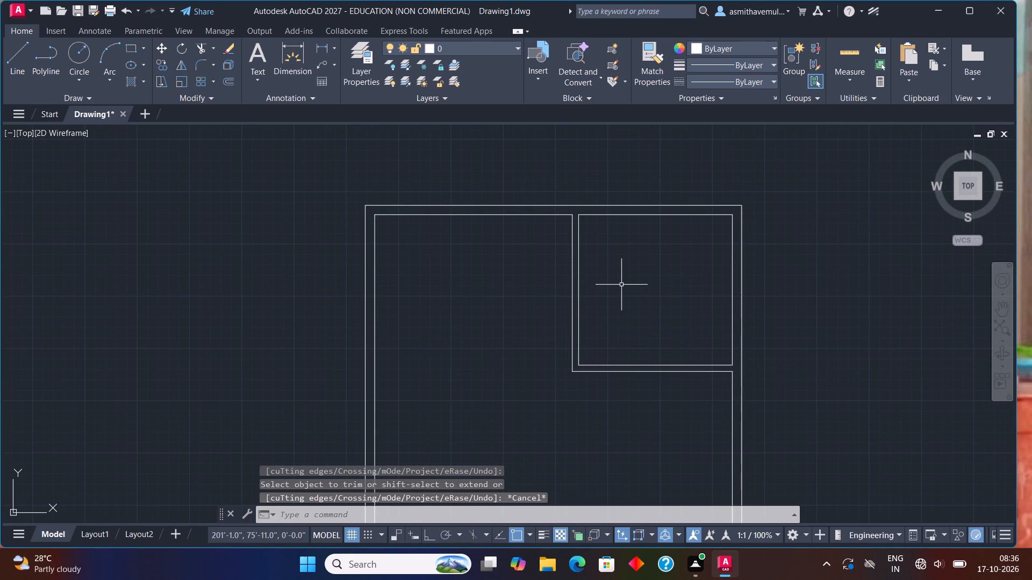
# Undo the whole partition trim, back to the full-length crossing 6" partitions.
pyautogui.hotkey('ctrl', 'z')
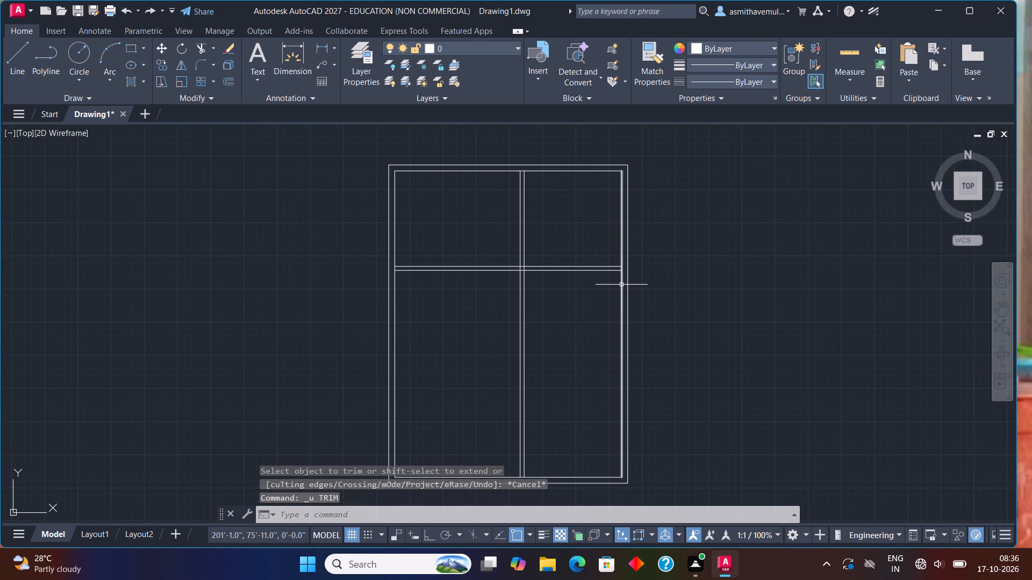
# Offset the horizontal partition's lower line 10' downward into the plan.
pyautogui.press('o')
pyautogui.press('Return')
pyautogui.write("10'")
pyautogui.press('Return')
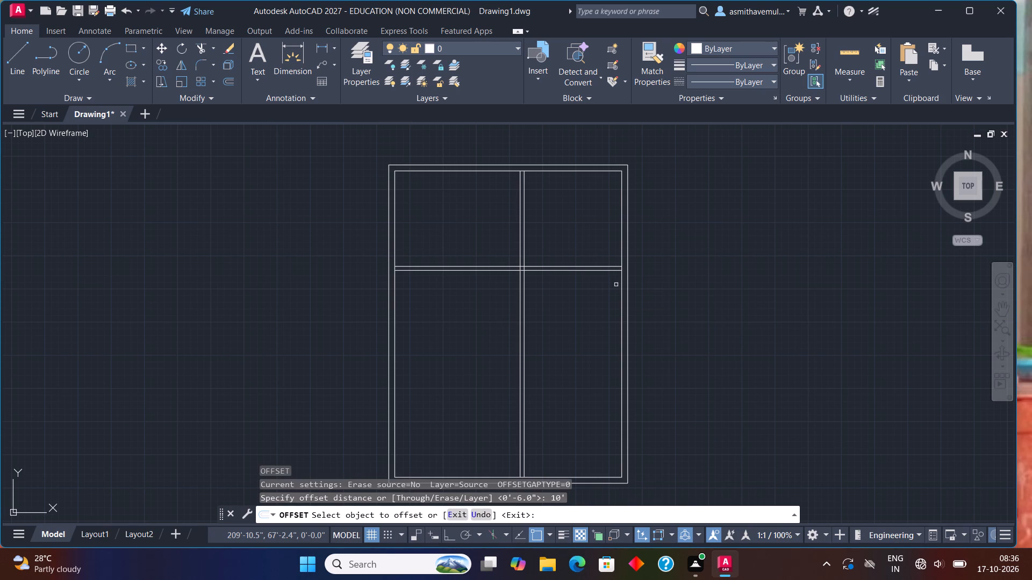
pyautogui.scroll(1, 579, 301)
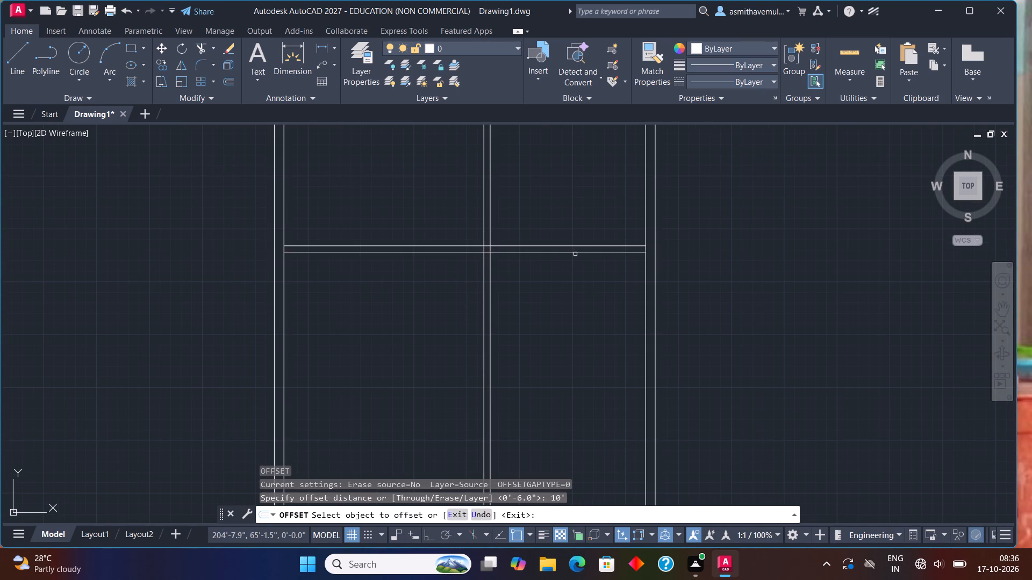
pyautogui.click(575, 252)
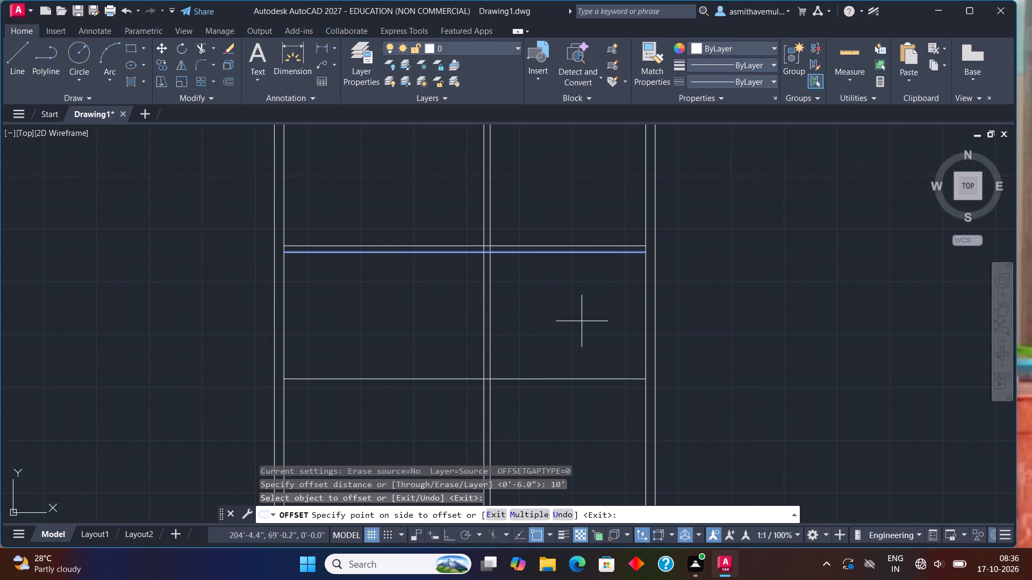
pyautogui.click(582, 321)
pyautogui.press('Escape')
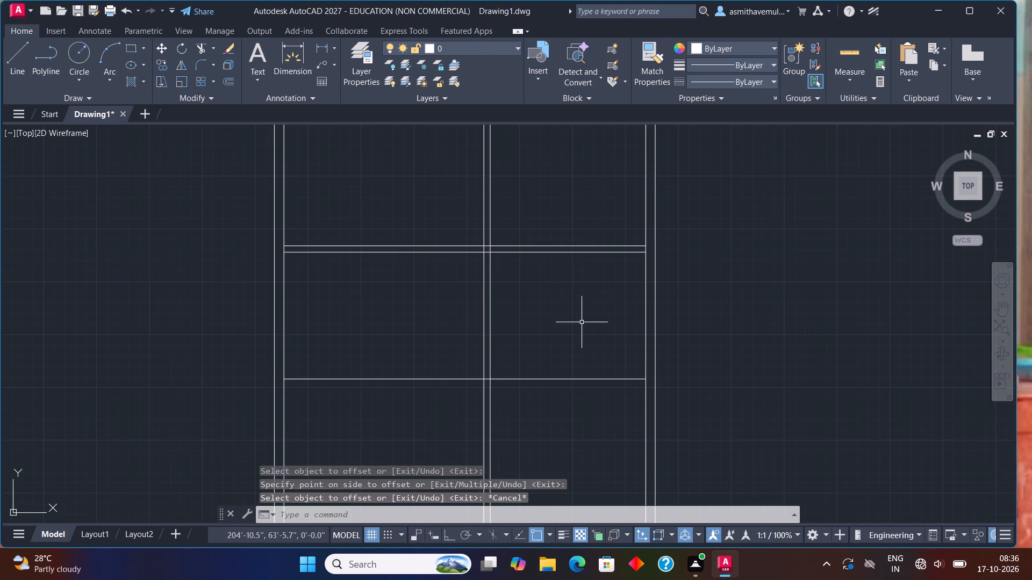
# Offset the new lower horizontal line 6" downward to form the second horizontal partition.
pyautogui.press('o')
pyautogui.press('Return')
pyautogui.write('6"')
pyautogui.press('Return')
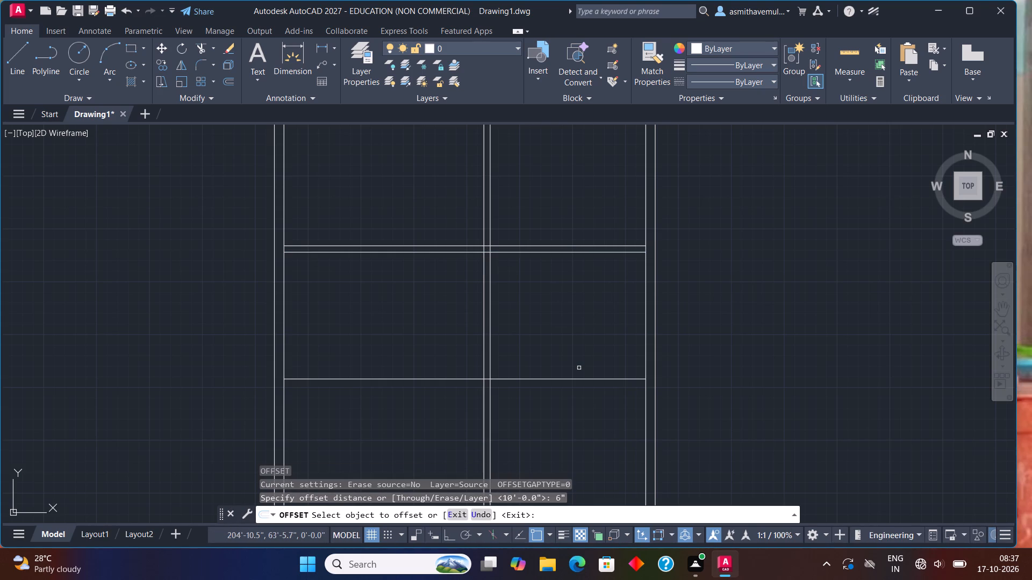
pyautogui.click(576, 379)
pyautogui.click(574, 407)
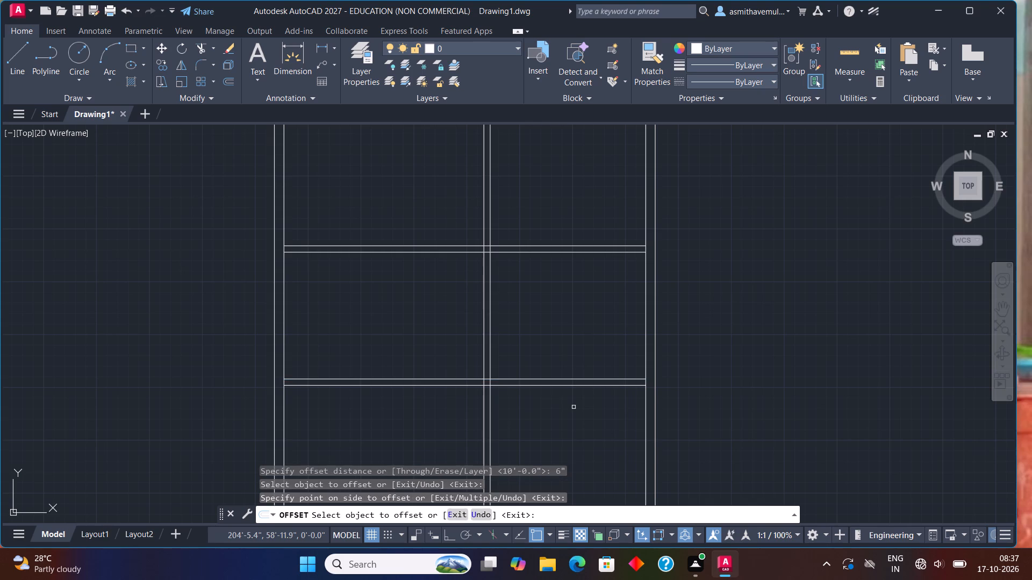
pyautogui.press('Escape')
# Trim both horizontal partitions left of the vertical partition, and the vertical partition below the second horizontal one.
pyautogui.write('TR')
pyautogui.write('IM')
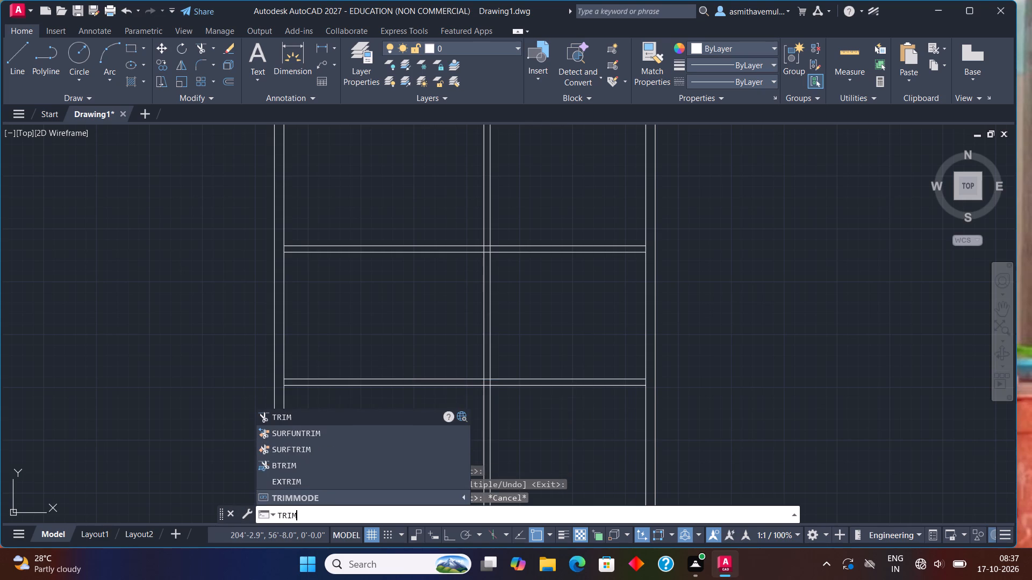
pyautogui.press('Return')
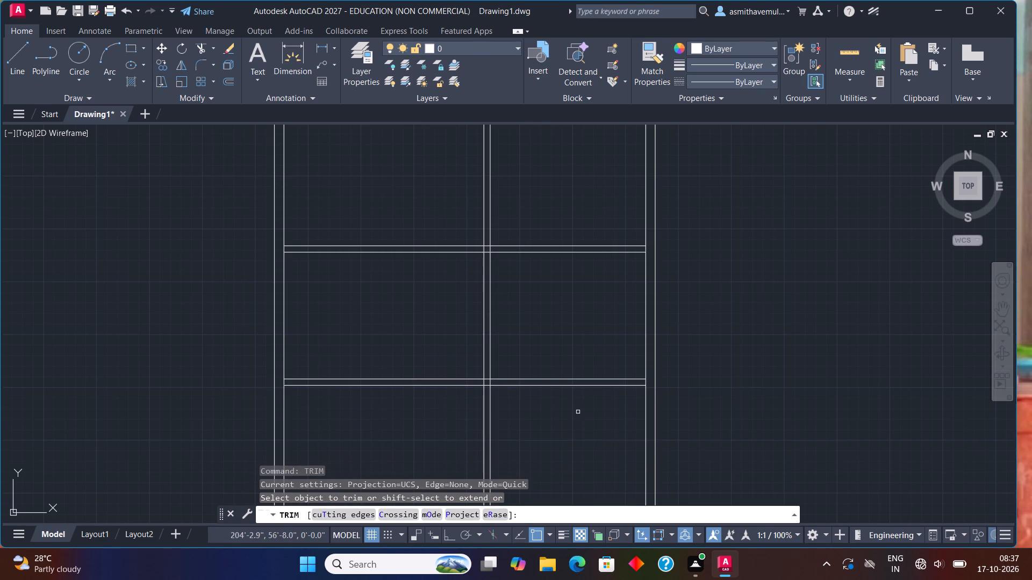
pyautogui.moveTo(572, 428); pyautogui.dragTo(415, 294)
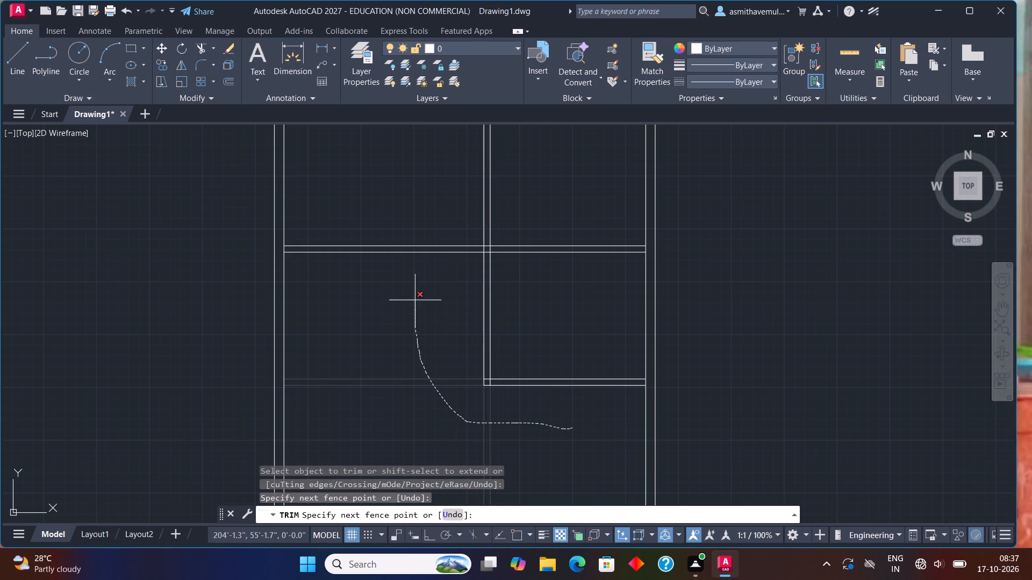
pyautogui.moveTo(415, 294); pyautogui.dragTo(416, 228)
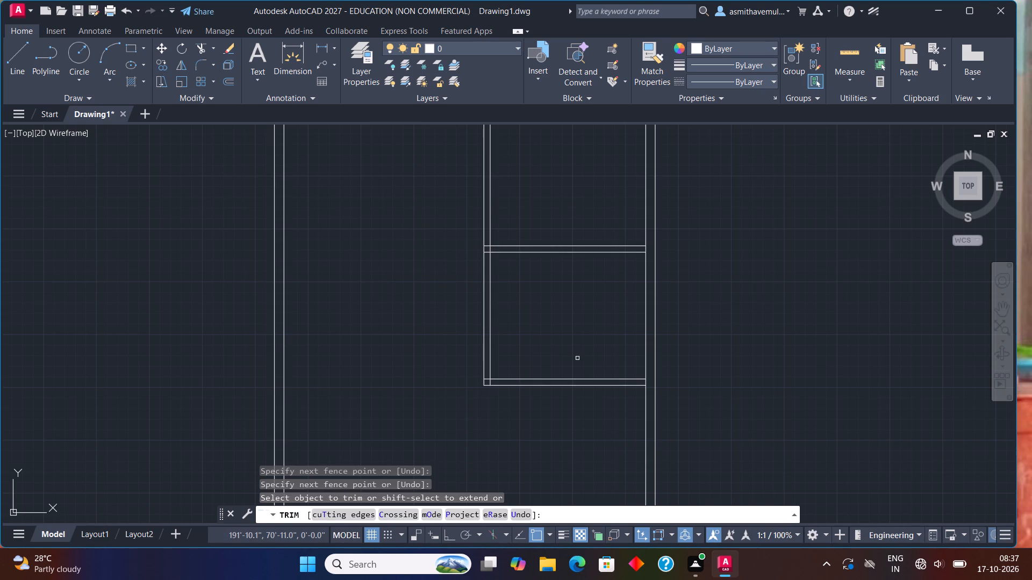
# Trim the lower horizontal partition's junctions: the inner right wall line between its lines and the overlapping stubs at its left corner.
pyautogui.scroll(1, 644, 387)
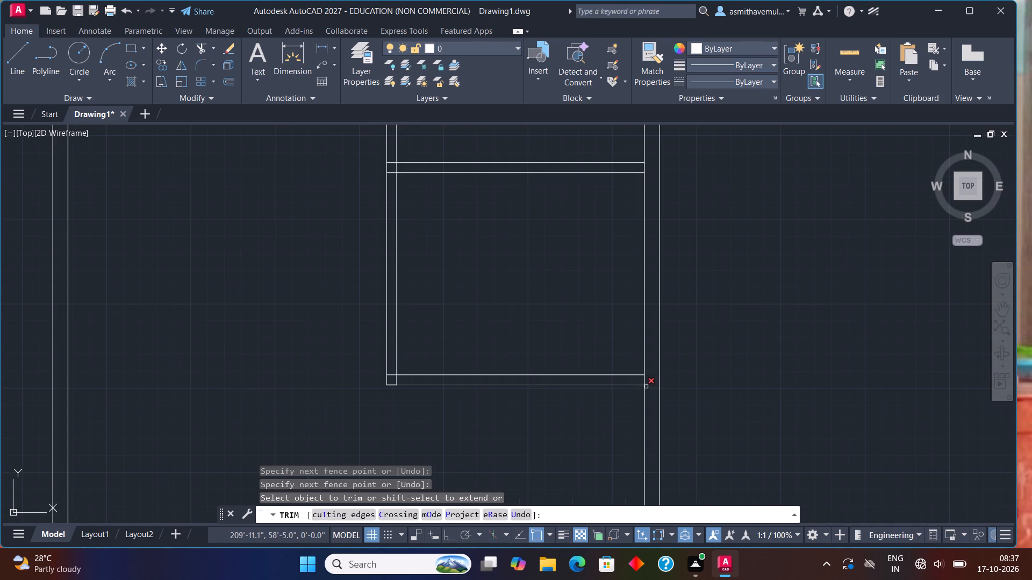
pyautogui.click(646, 380)
pyautogui.scroll(1, 443, 378)
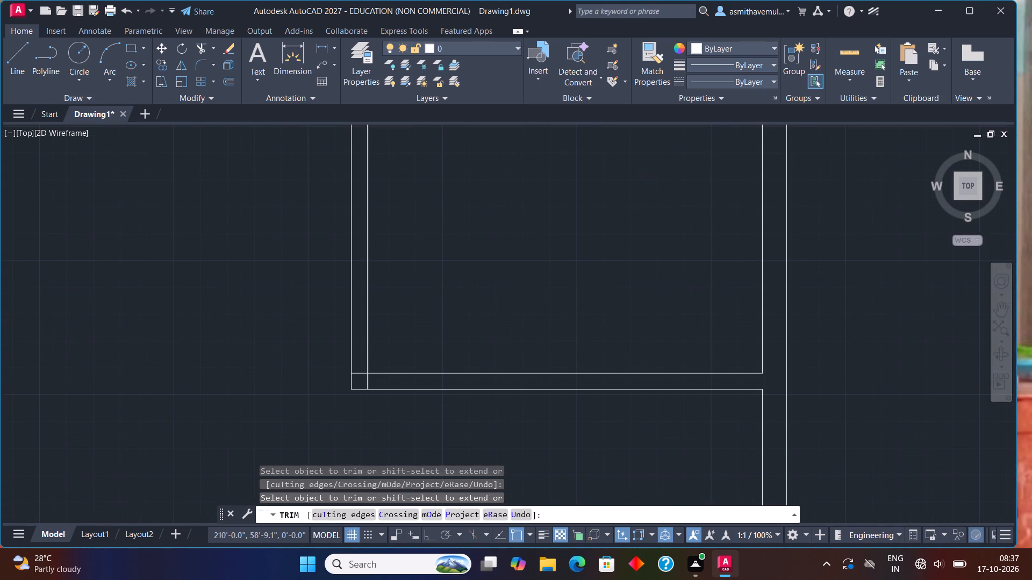
pyautogui.moveTo(359, 364); pyautogui.dragTo(357, 368)
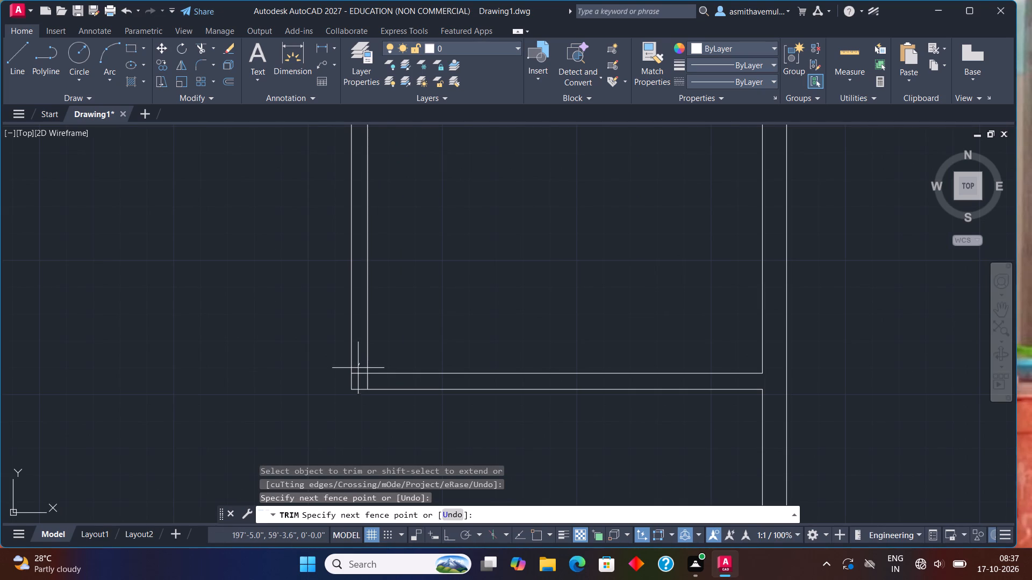
pyautogui.moveTo(357, 368); pyautogui.dragTo(375, 382)
# Trim the overlapping line pieces where the upper horizontal partition meets the vertical partition, forming an open T-junction.
pyautogui.scroll(-1, 467, 299)
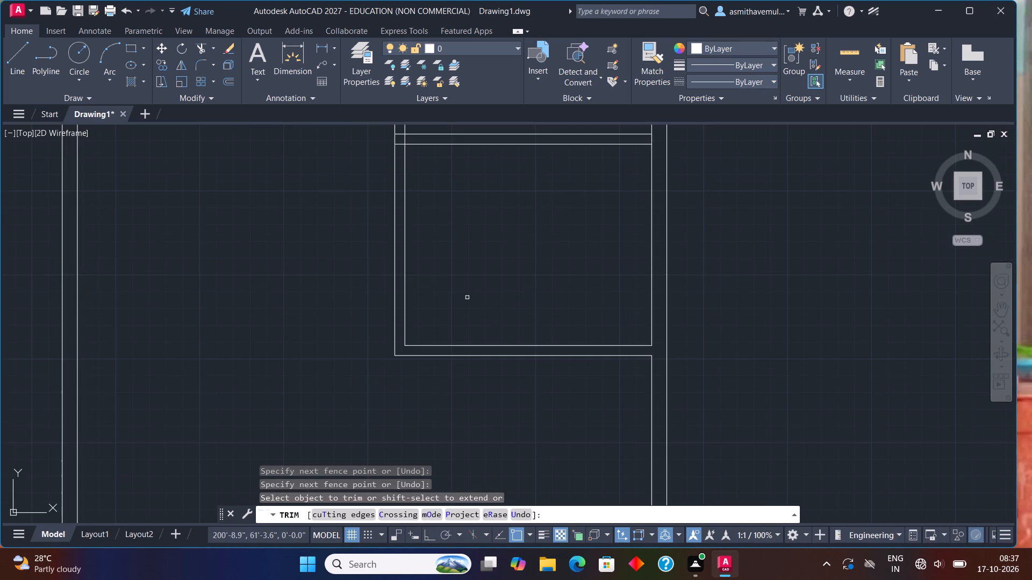
pyautogui.moveTo(468, 294); pyautogui.dragTo(472, 450, button='middle')
pyautogui.scroll(2, 400, 292)
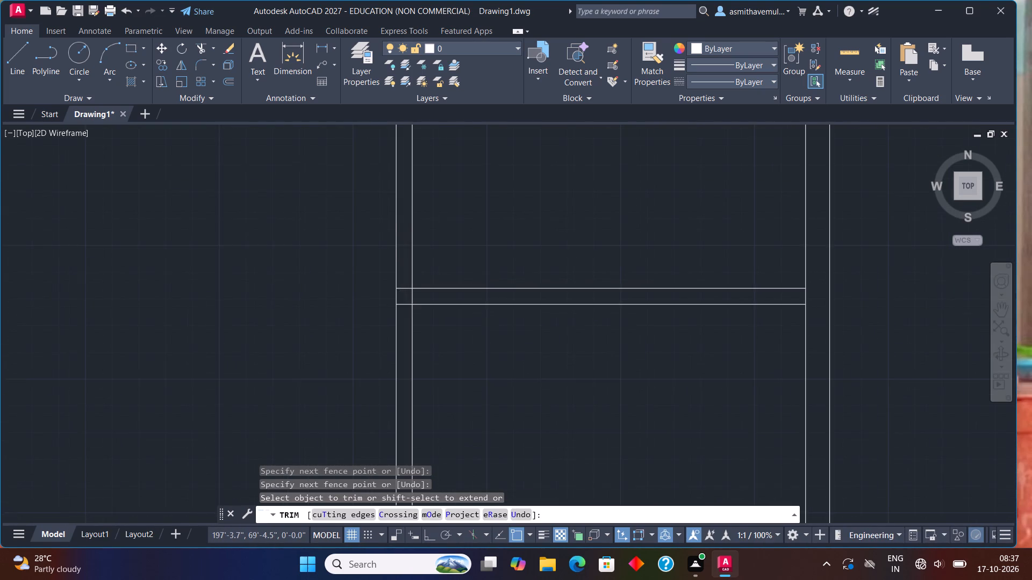
pyautogui.moveTo(400, 278); pyautogui.dragTo(407, 297)
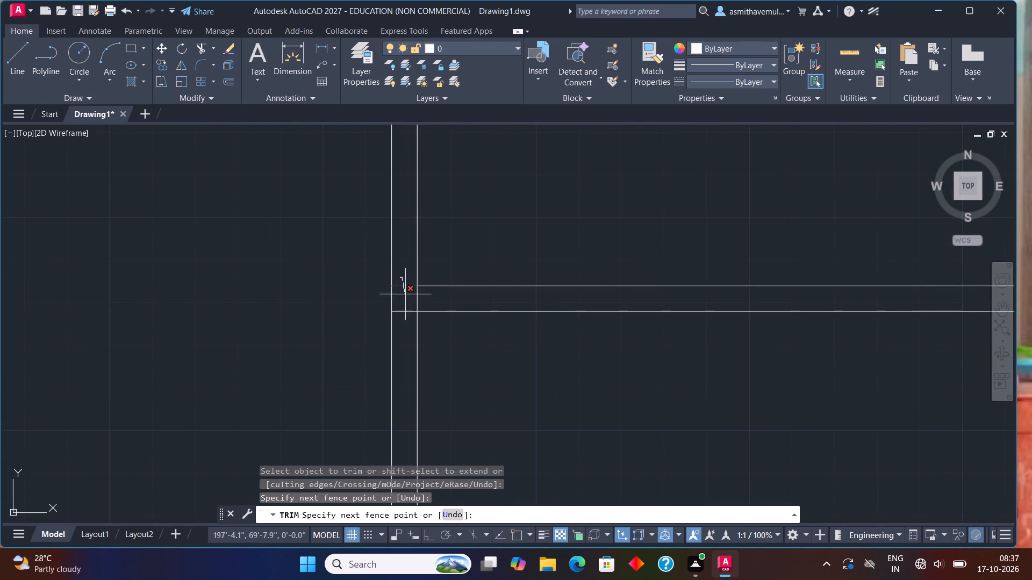
pyautogui.moveTo(407, 297); pyautogui.dragTo(402, 328)
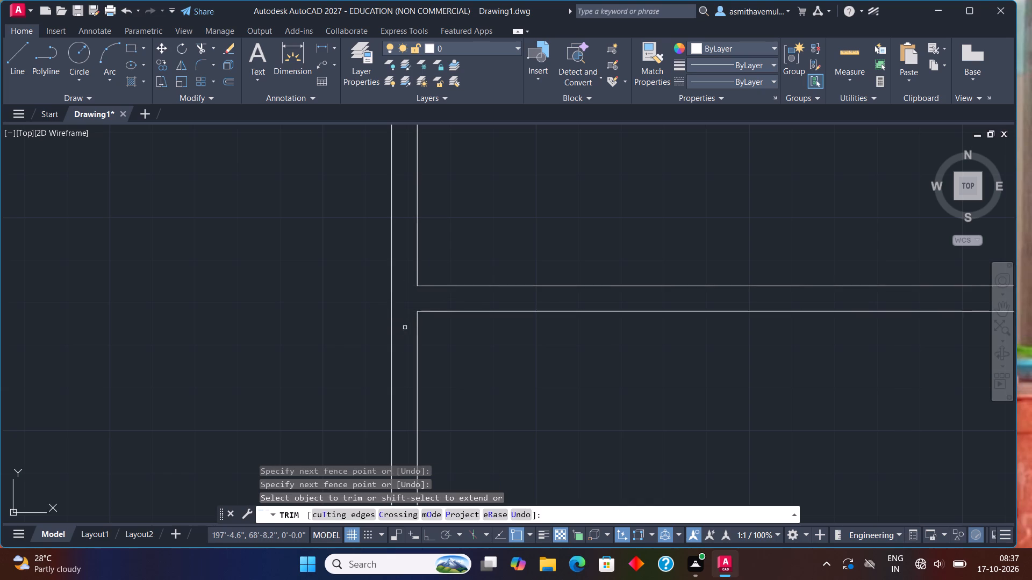
# Trim the inner right wall line between the upper horizontal partition's two lines.
pyautogui.scroll(-2, 496, 338)
pyautogui.moveTo(571, 366); pyautogui.dragTo(374, 391, button='middle')
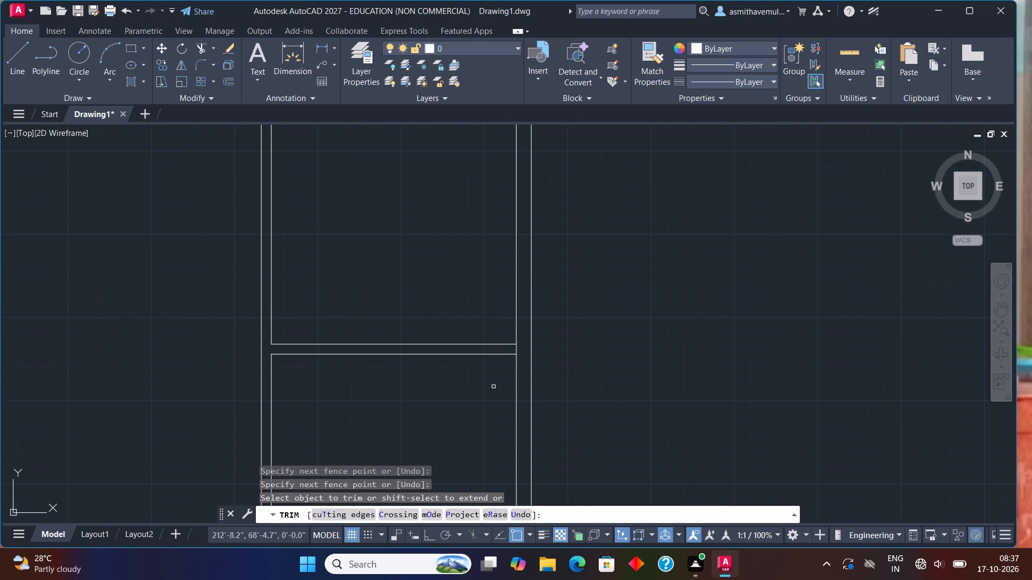
pyautogui.scroll(2, 507, 358)
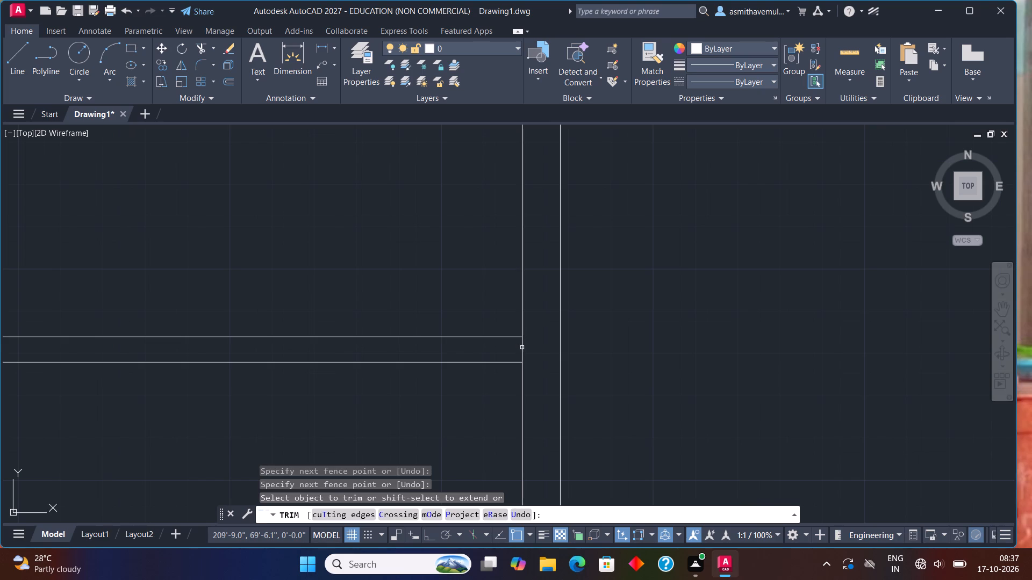
pyautogui.click(522, 347)
# Trim the inner top wall line between the vertical partition's two lines.
pyautogui.scroll(-2, 479, 320)
pyautogui.moveTo(476, 314); pyautogui.dragTo(778, 456, button='middle')
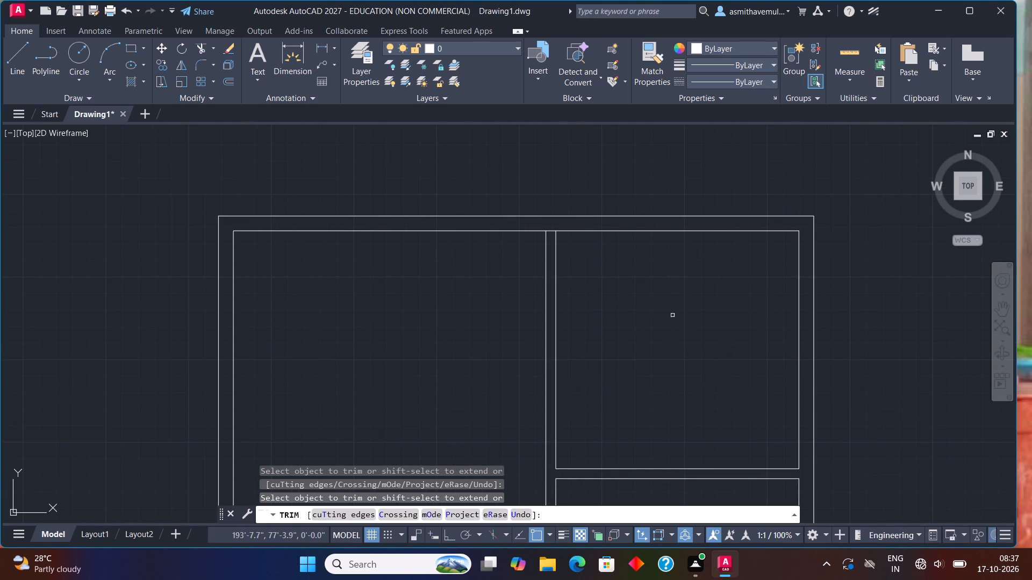
pyautogui.scroll(1, 542, 237)
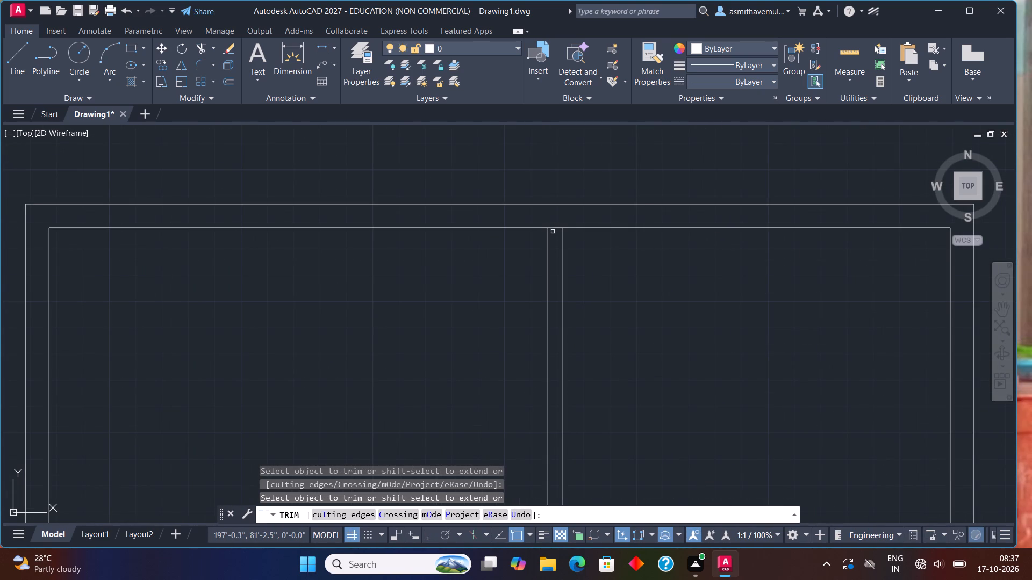
pyautogui.click(553, 229)
pyautogui.scroll(-1, 650, 314)
pyautogui.scroll(-1, 689, 375)
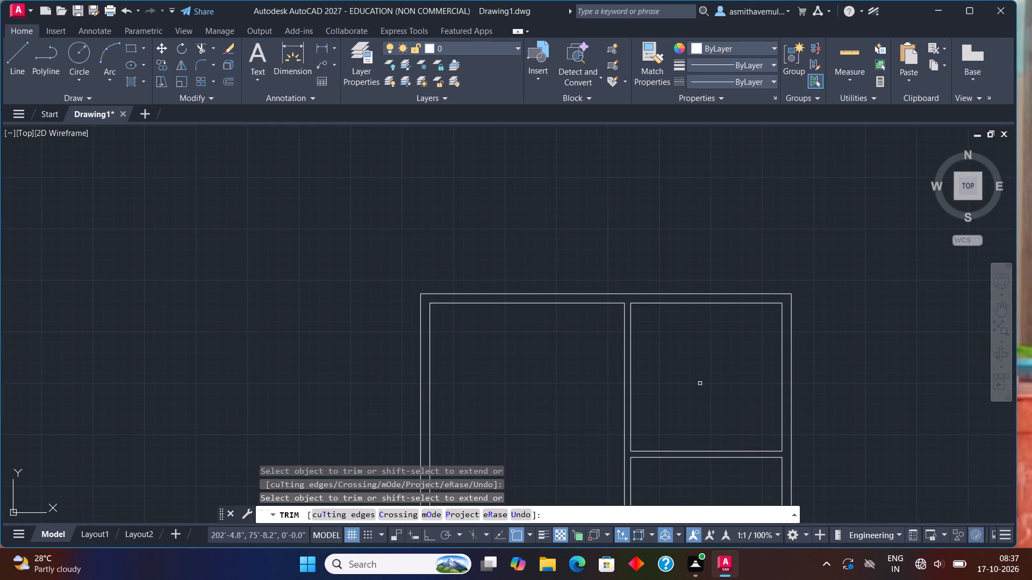
pyautogui.moveTo(701, 385); pyautogui.dragTo(690, 192, button='middle')
pyautogui.press('Escape')
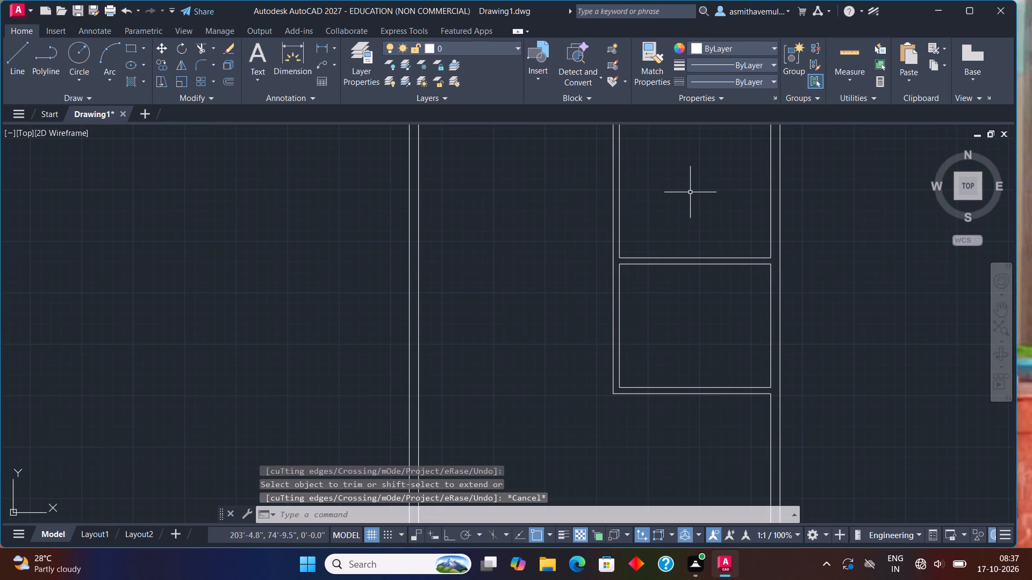
# Offset the bottom line of the lower horizontal partition 6'3" downward.
pyautogui.press('o')
pyautogui.press('Return')
pyautogui.write("6'")
pyautogui.press('3')
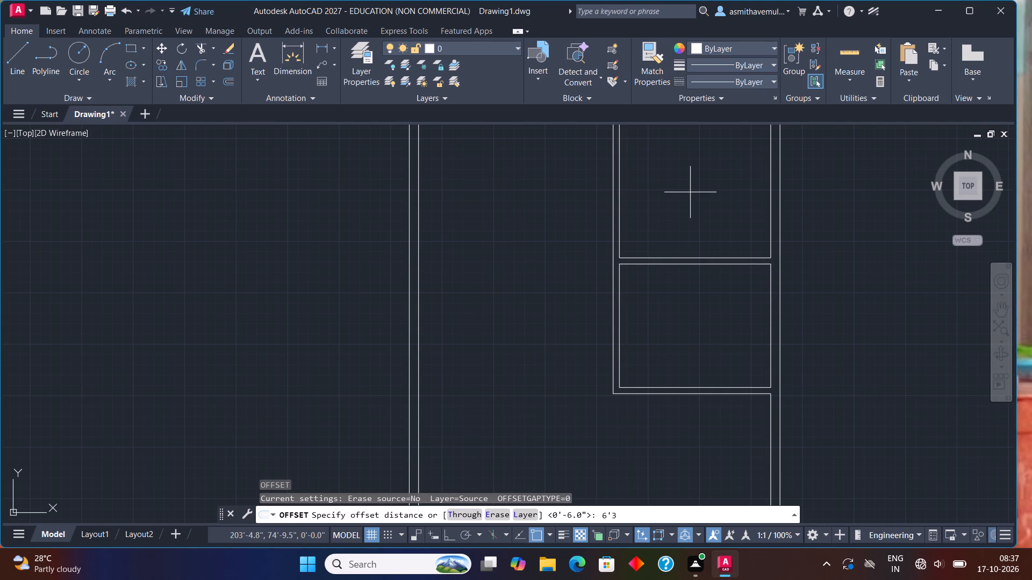
pyautogui.hotkey('shift', '"')
pyautogui.press('Return')
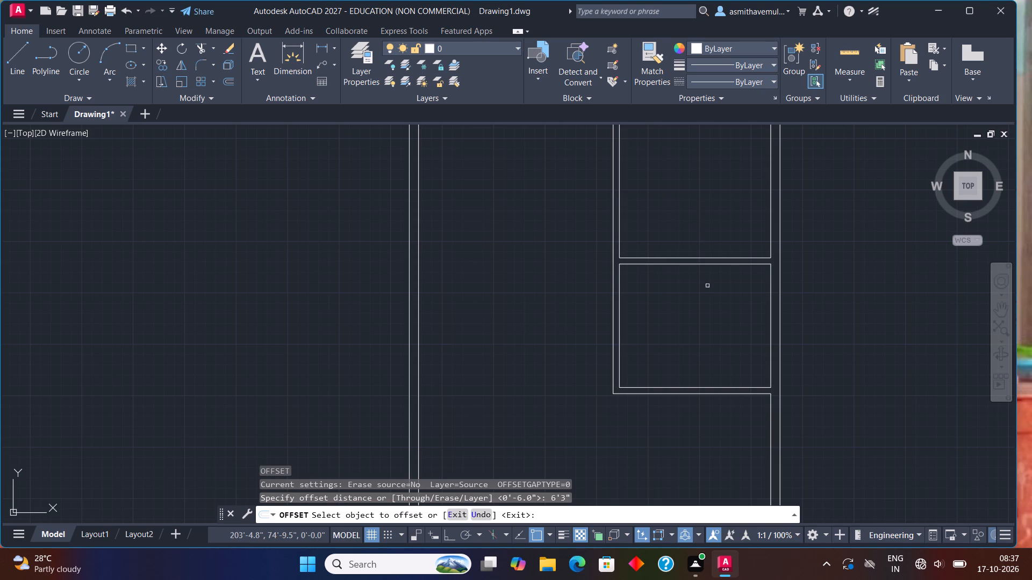
pyautogui.moveTo(709, 320); pyautogui.dragTo(654, 210, button='middle')
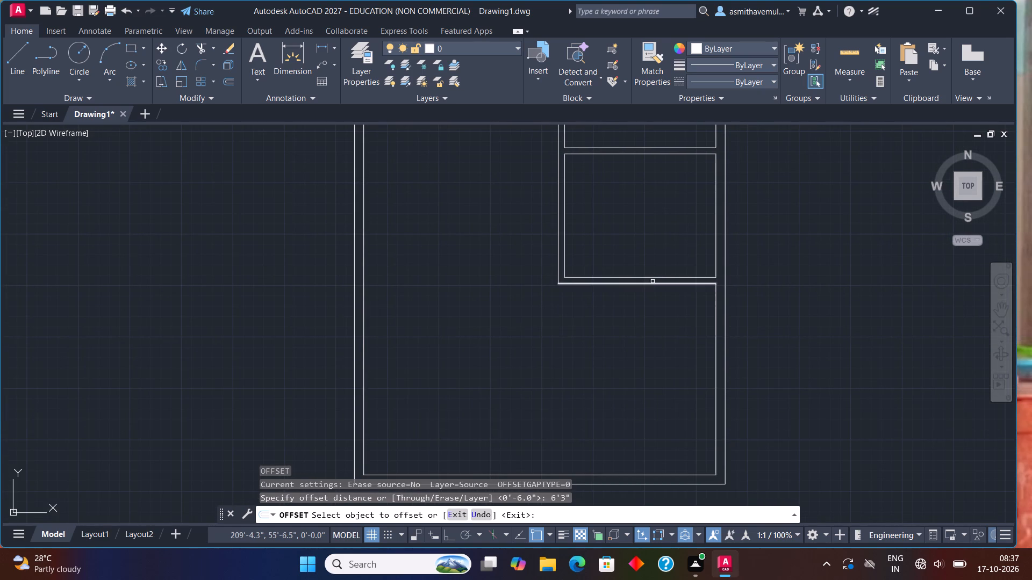
pyautogui.click(653, 283)
pyautogui.click(657, 316)
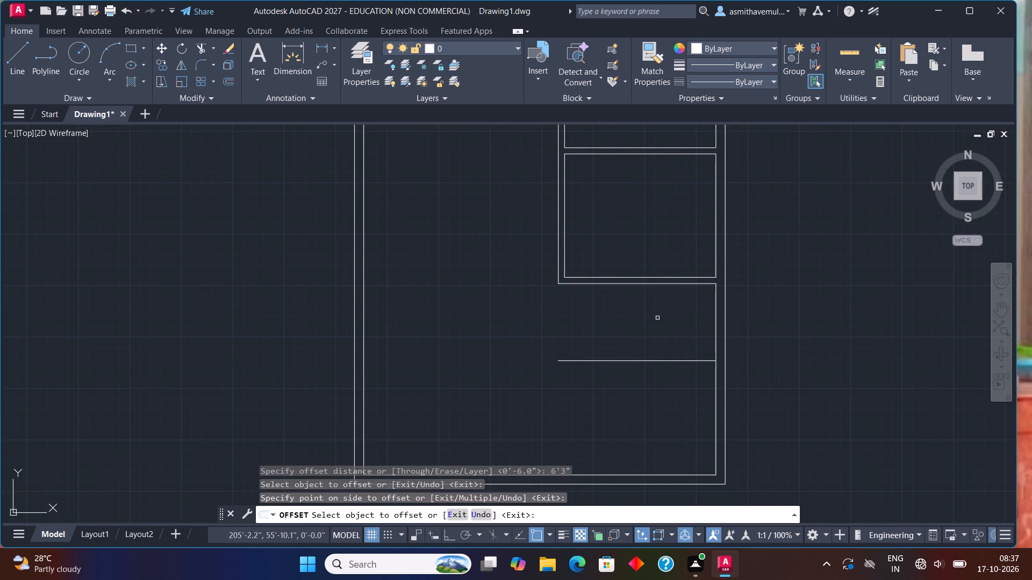
pyautogui.press('Escape')
# Offset the new horizontal line 6" downward to form the third horizontal partition.
pyautogui.press('o')
pyautogui.press('Return')
pyautogui.write('6"')
pyautogui.press('Return')
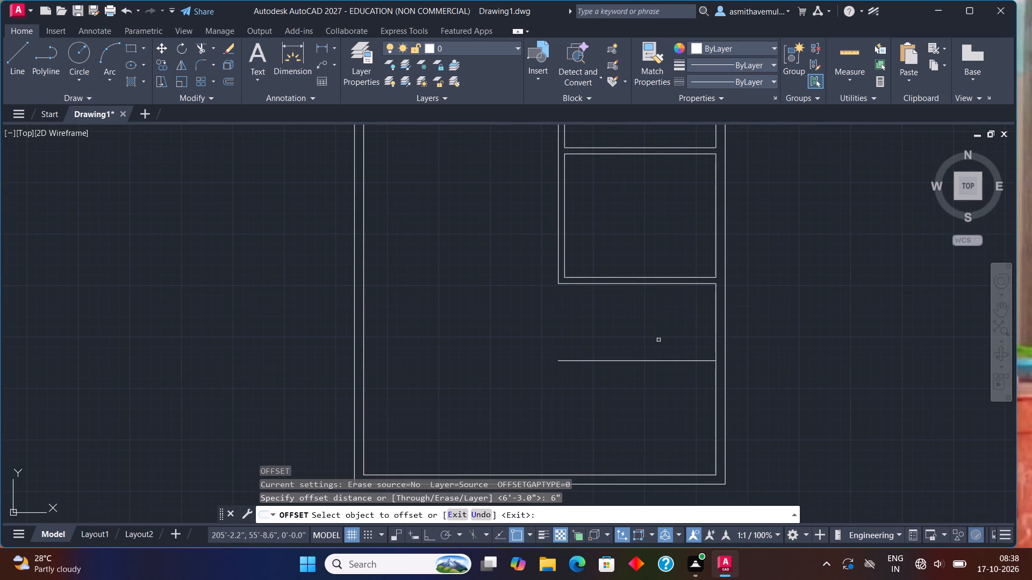
pyautogui.click(662, 360)
pyautogui.click(666, 380)
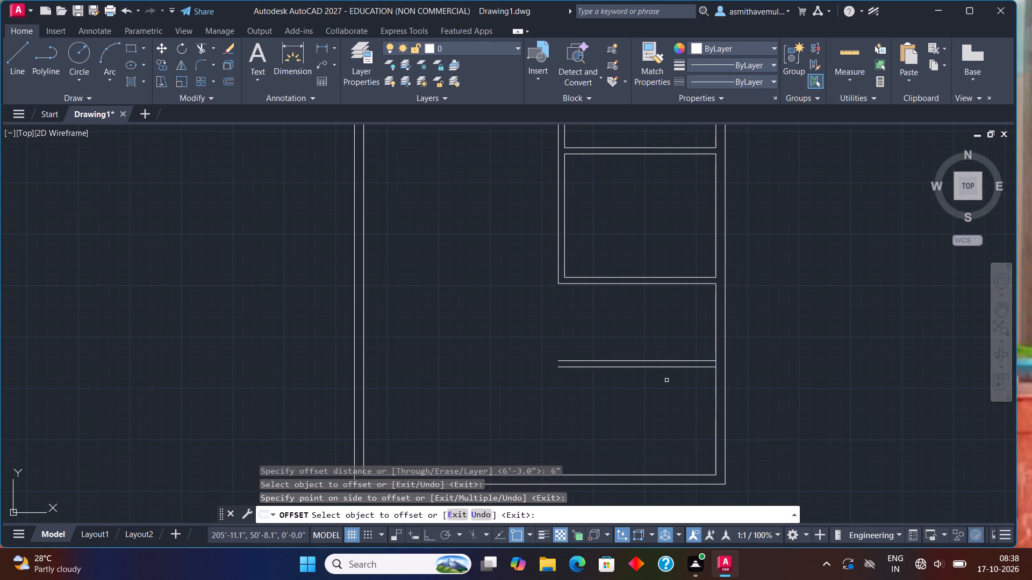
pyautogui.press('Escape')
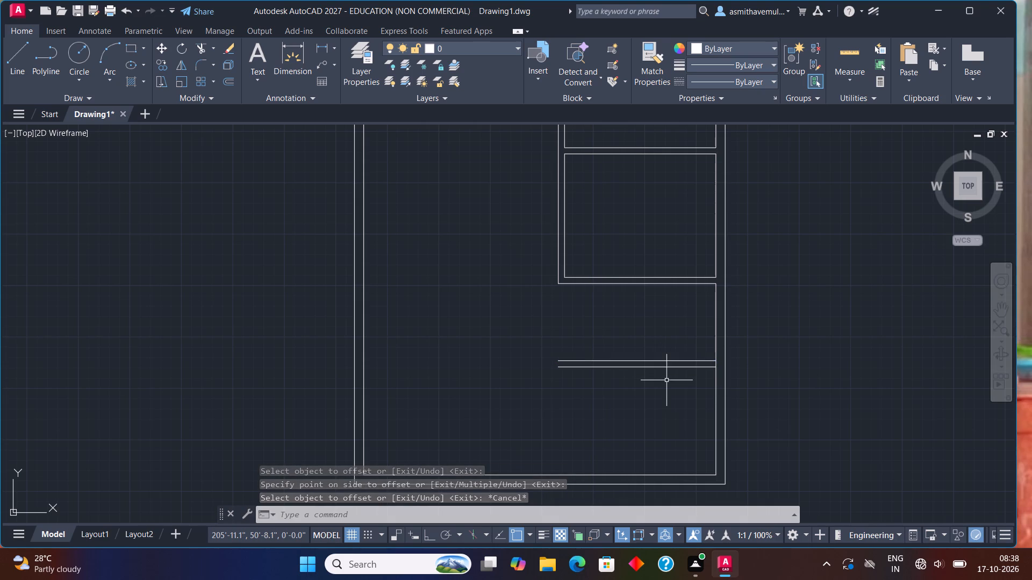
# Measure the vertical distance from the third partition's lower line to the inner bottom wall line with a linear dimension.
pyautogui.write('DLI')
pyautogui.press('Return')
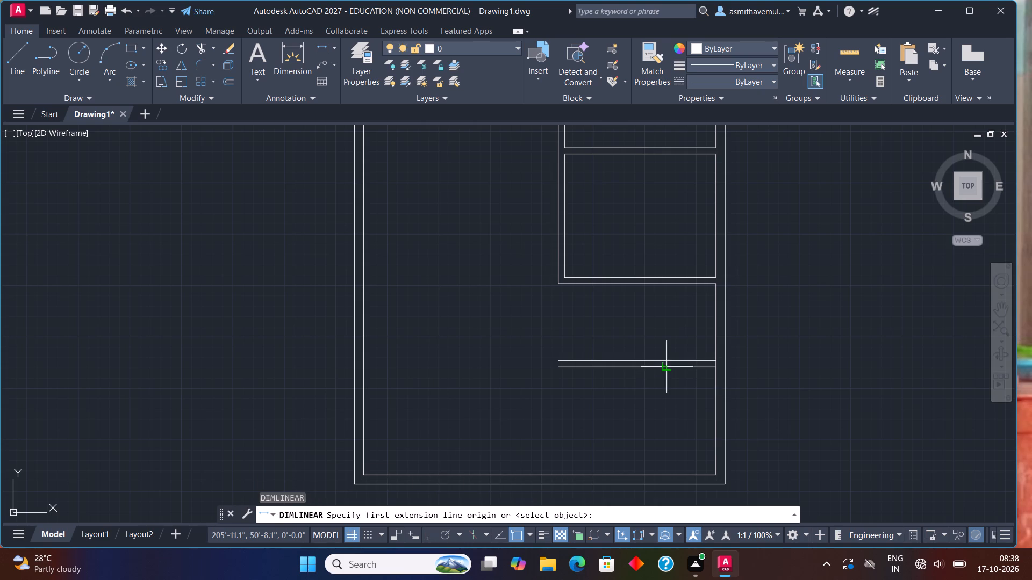
pyautogui.click(662, 368)
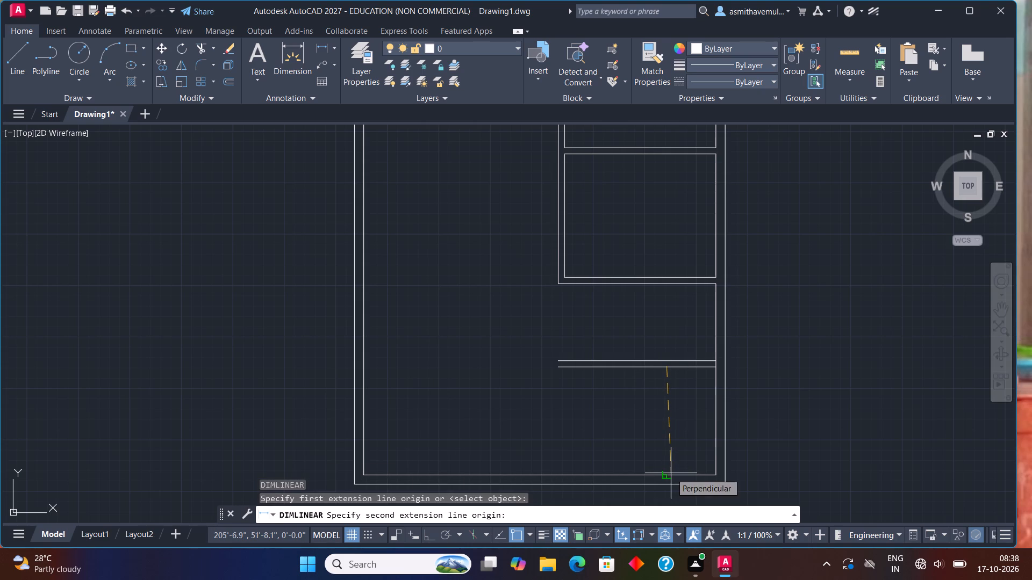
pyautogui.click(669, 475)
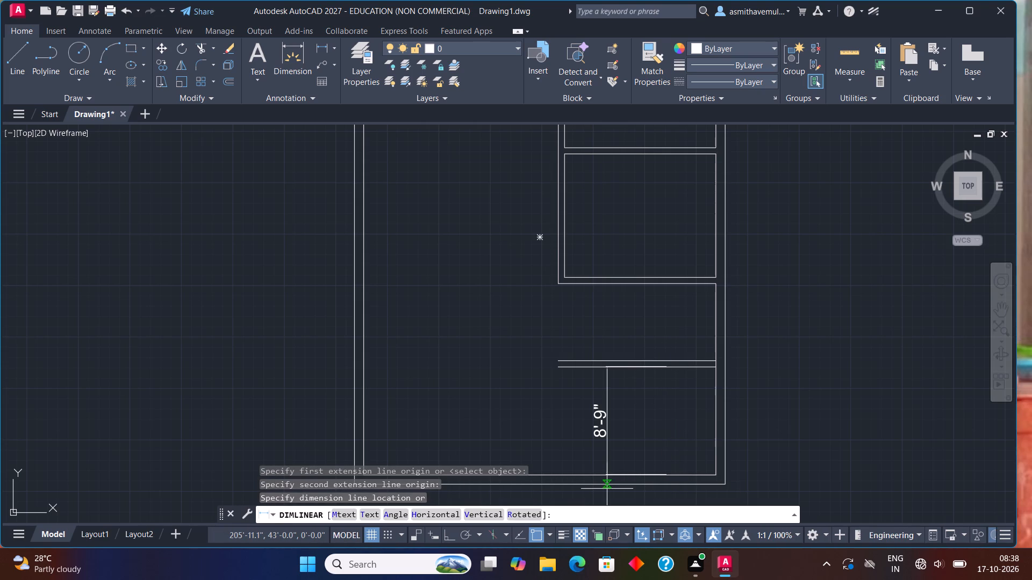
pyautogui.press('Escape')
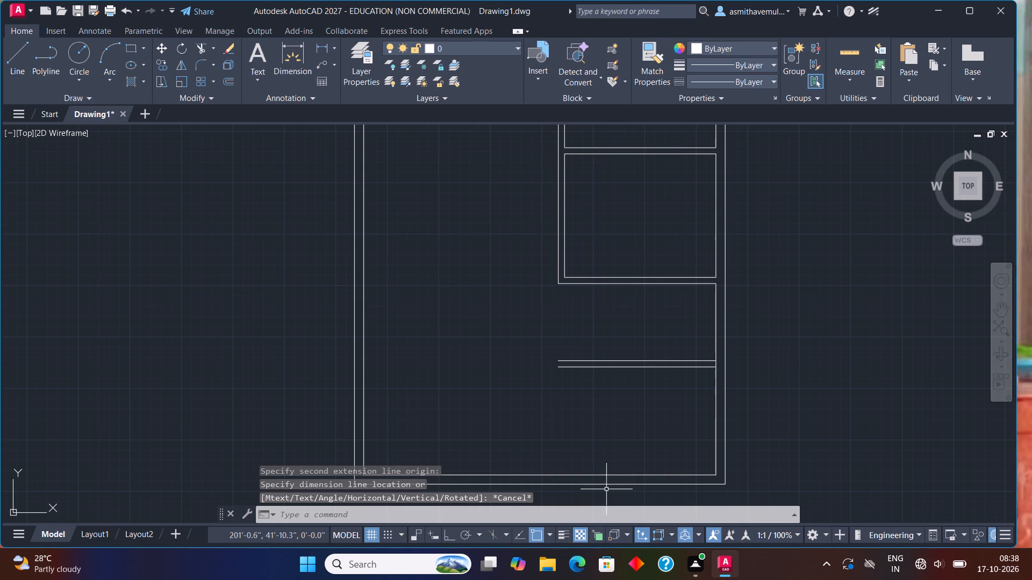
# Offset the lower segment of the inner right wall line 12'6" to the left.
pyautogui.press('o')
pyautogui.press('Return')
pyautogui.write('12\'6"')
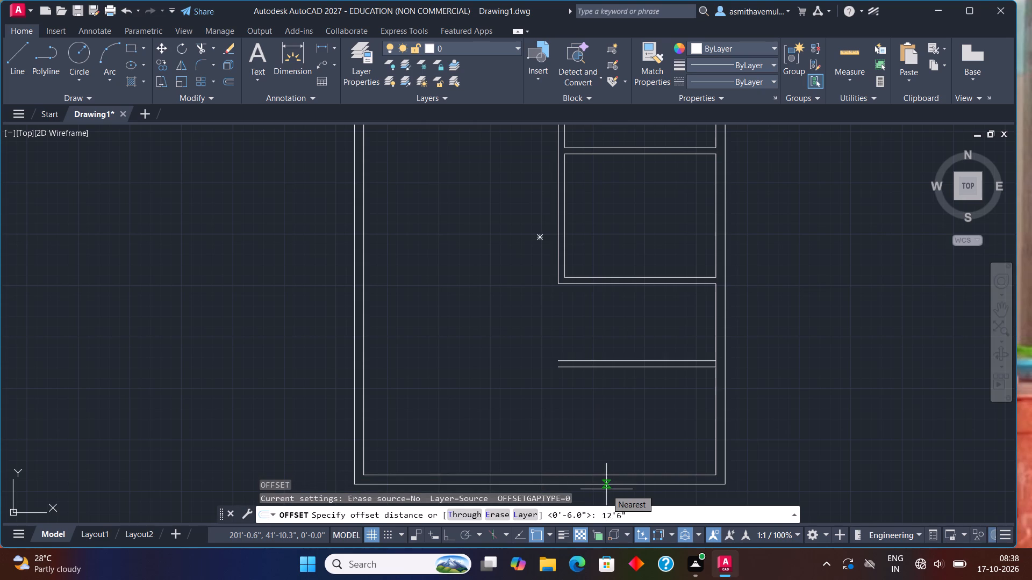
pyautogui.press('Return')
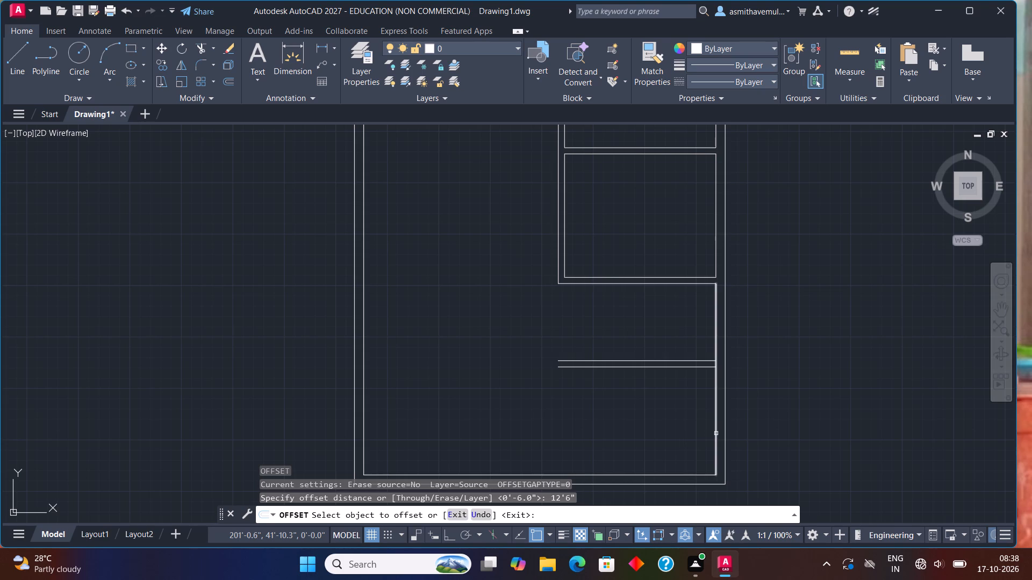
pyautogui.click(716, 433)
pyautogui.click(660, 441)
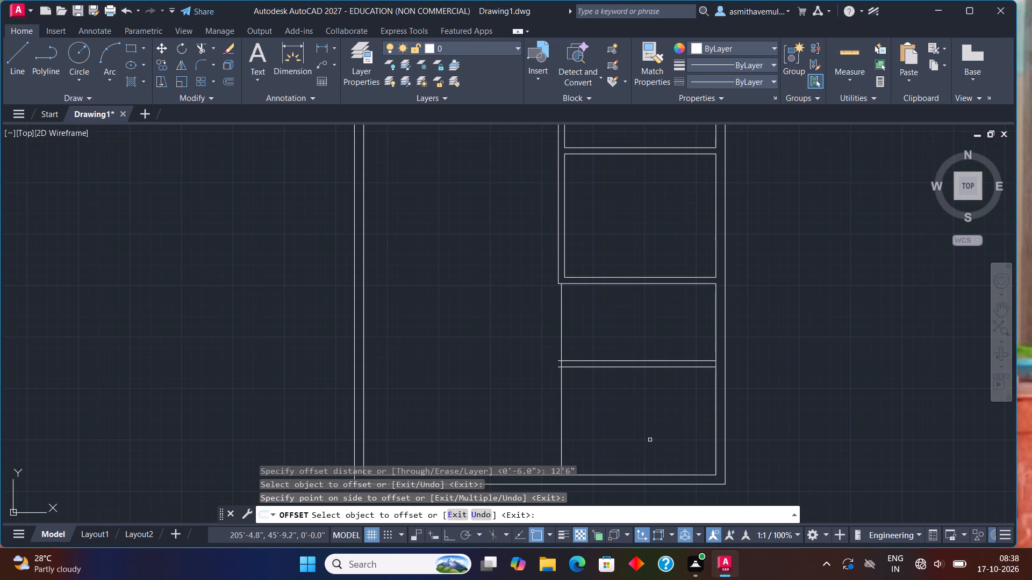
pyautogui.press('Escape')
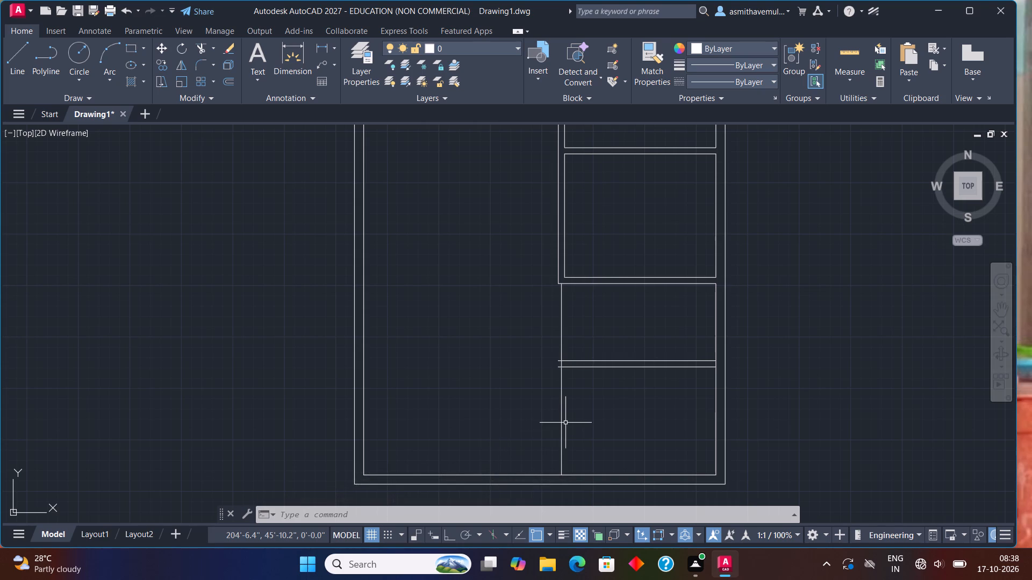
# Offset the new vertical line 6" to the right to give the lower vertical partition its thickness.
pyautogui.press('o')
pyautogui.press('Return')
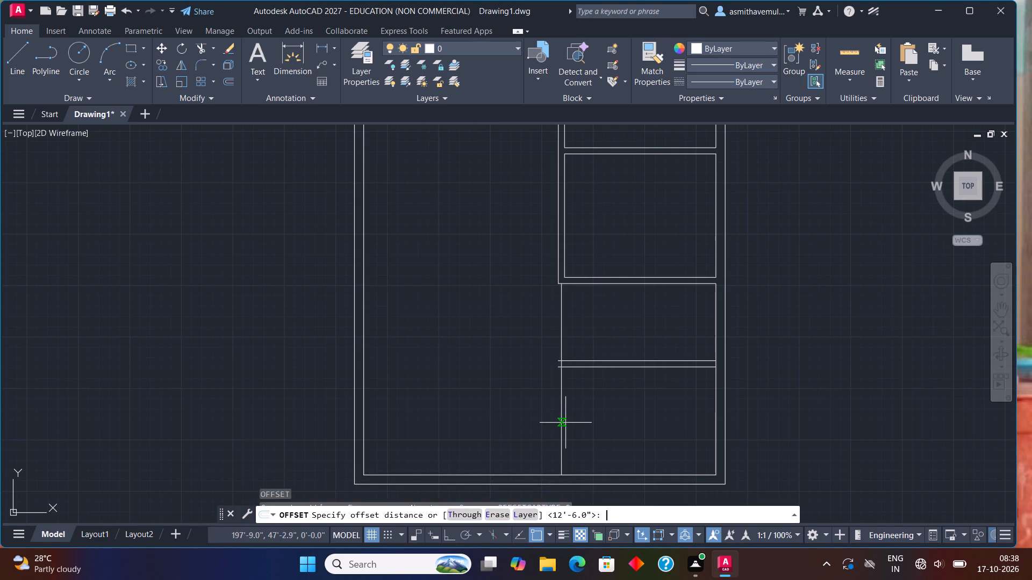
pyautogui.write('6"')
pyautogui.press('Return')
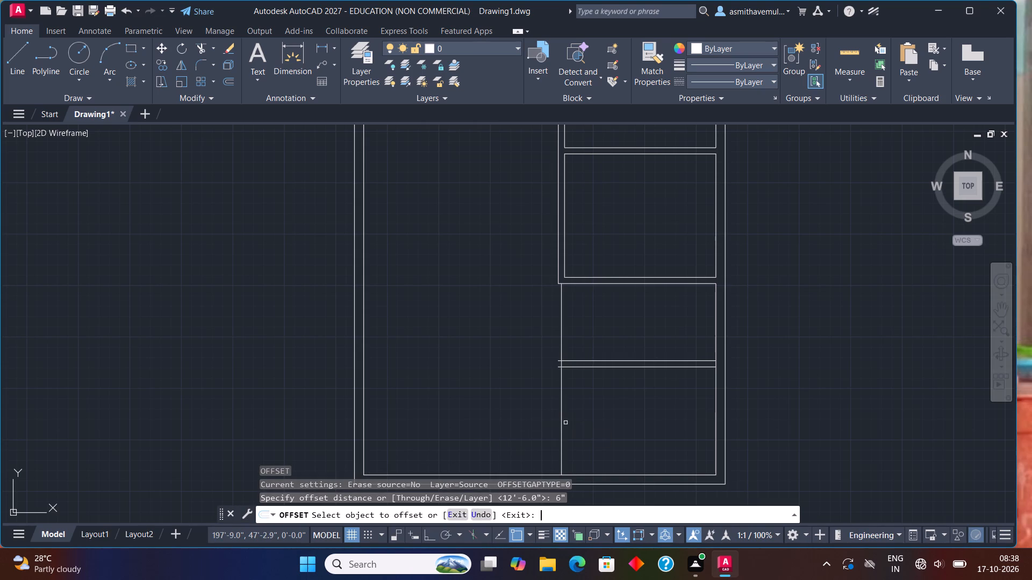
pyautogui.click(561, 419)
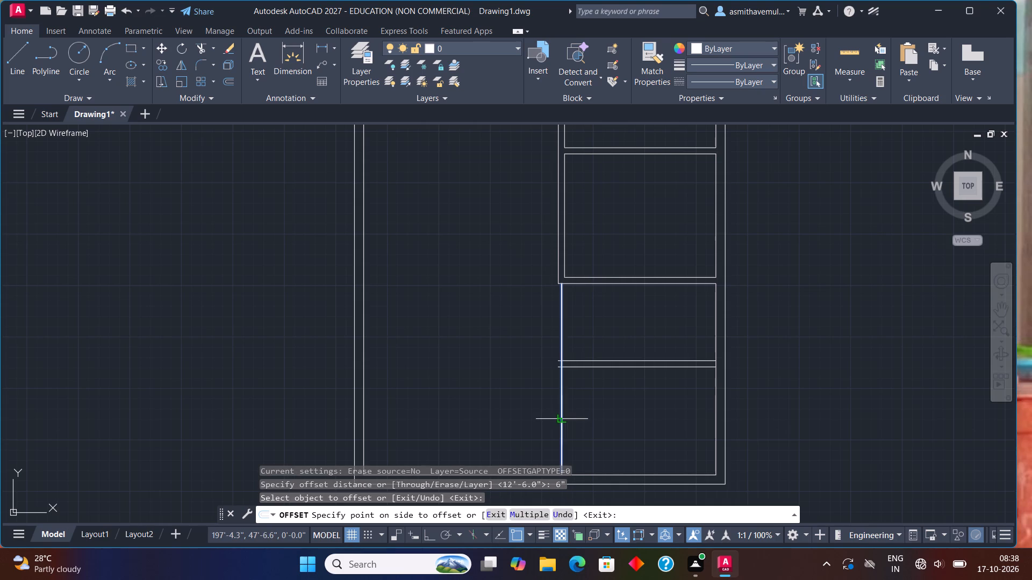
pyautogui.click(594, 410)
pyautogui.press('Escape')
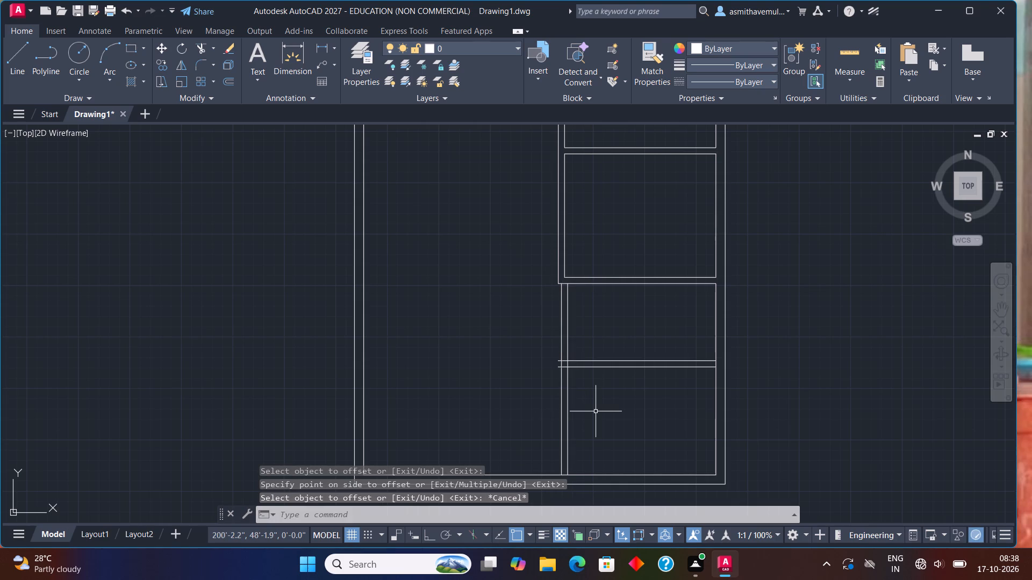
# Trim both lines of the lower vertical partition above the third horizontal partition.
pyautogui.write('TRIM')
pyautogui.press('Return')
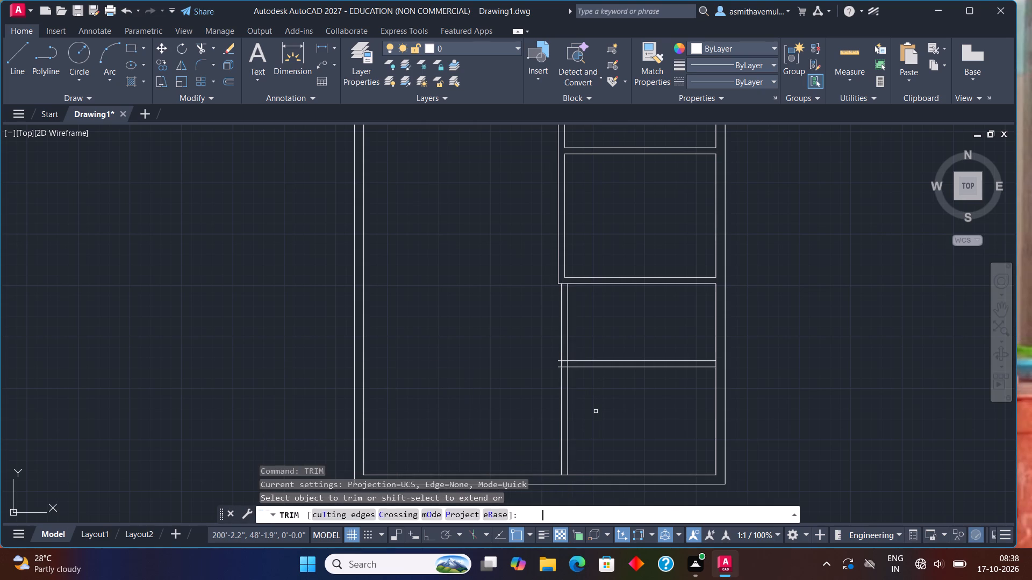
pyautogui.moveTo(601, 344); pyautogui.dragTo(461, 367)
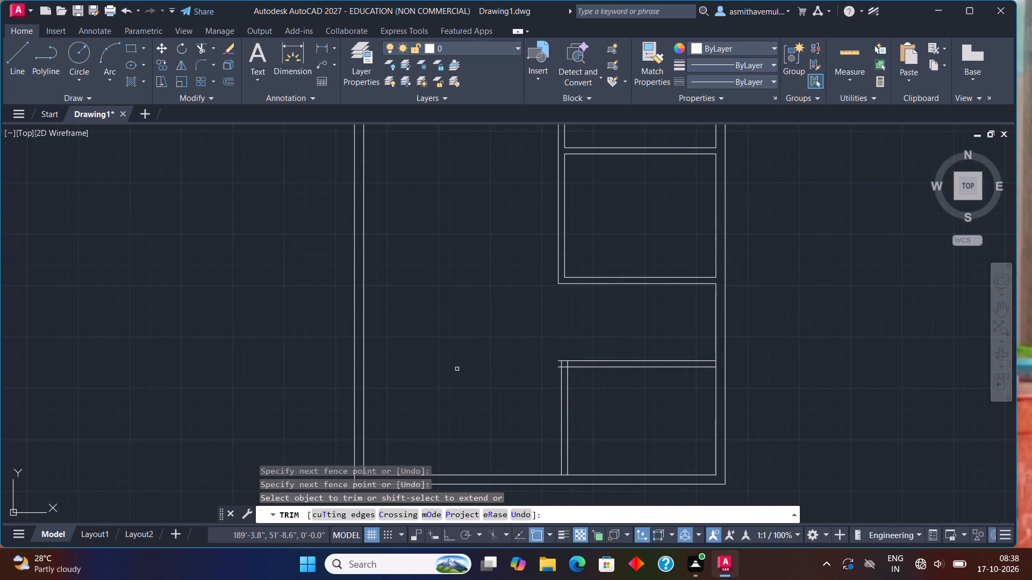
# Trim the overlapping pieces and protruding stubs where the third horizontal partition meets the lower vertical partition, forming a clean corner.
pyautogui.scroll(2, 554, 360)
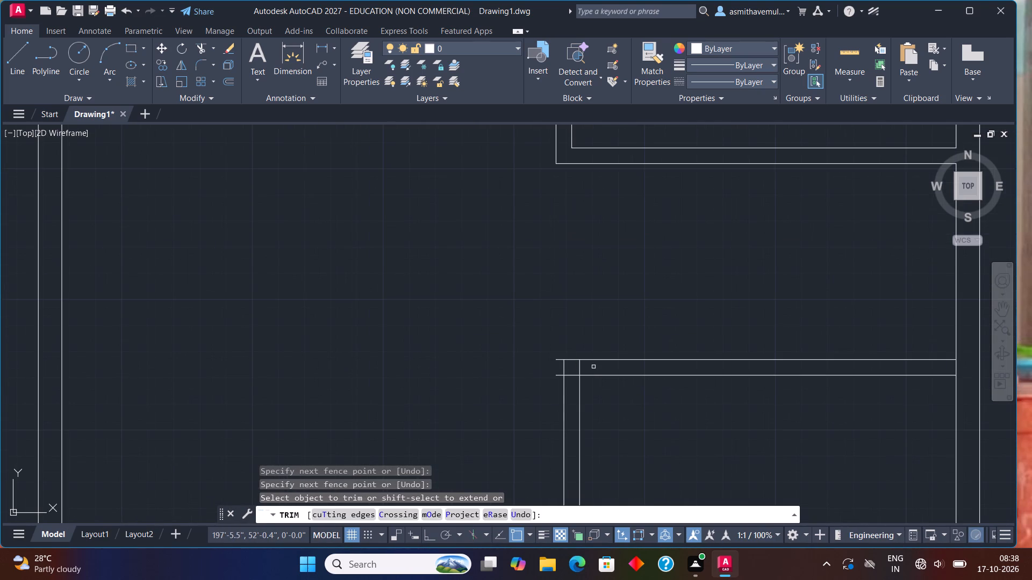
pyautogui.moveTo(593, 366); pyautogui.dragTo(571, 377)
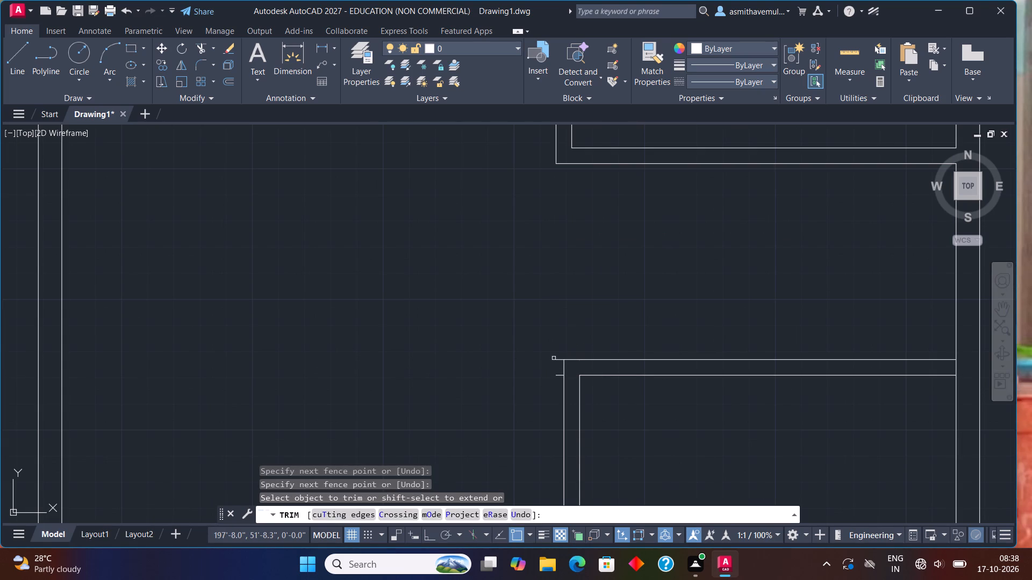
pyautogui.click(554, 358)
pyautogui.click(560, 349)
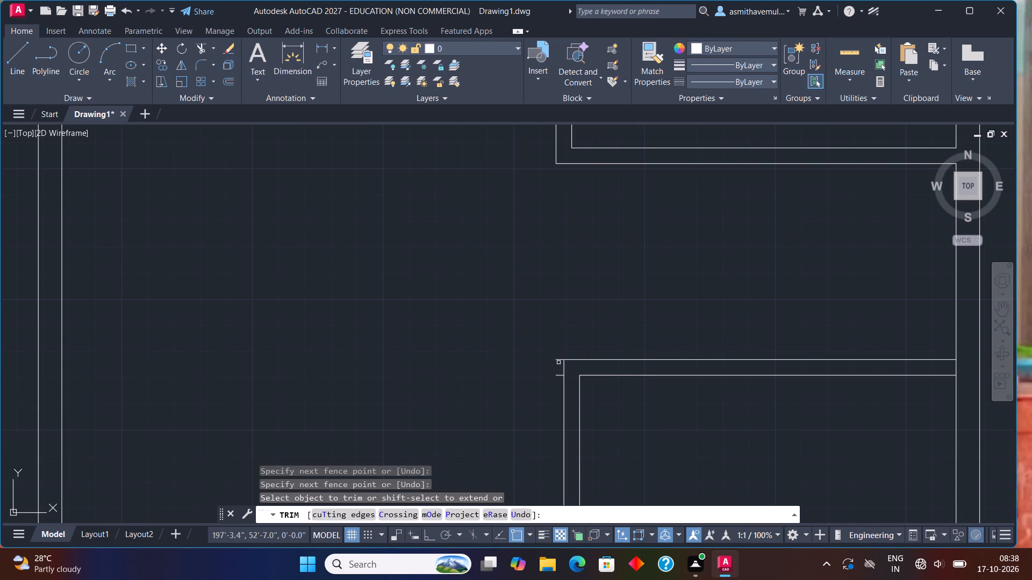
pyautogui.click(558, 359)
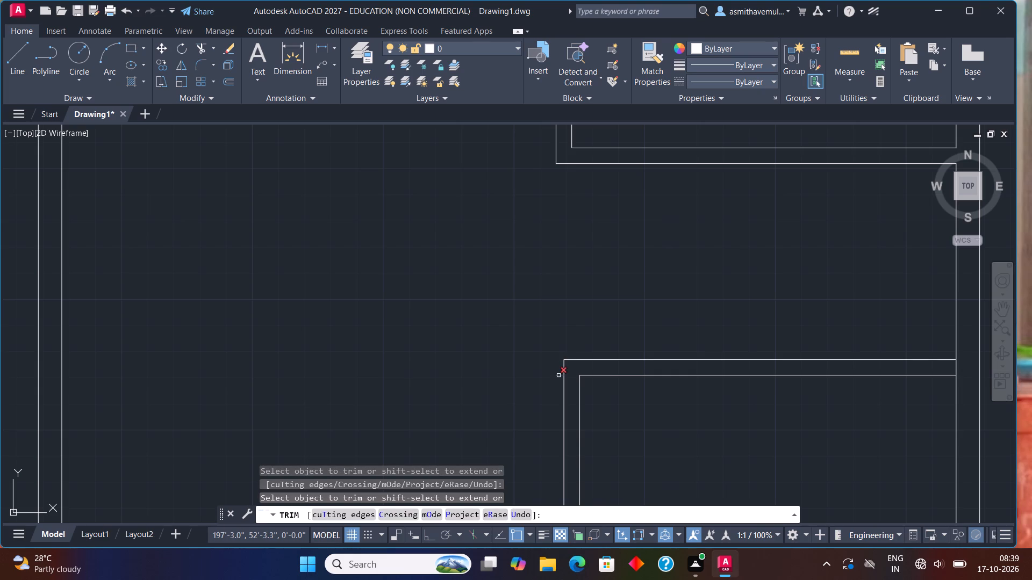
pyautogui.click(558, 375)
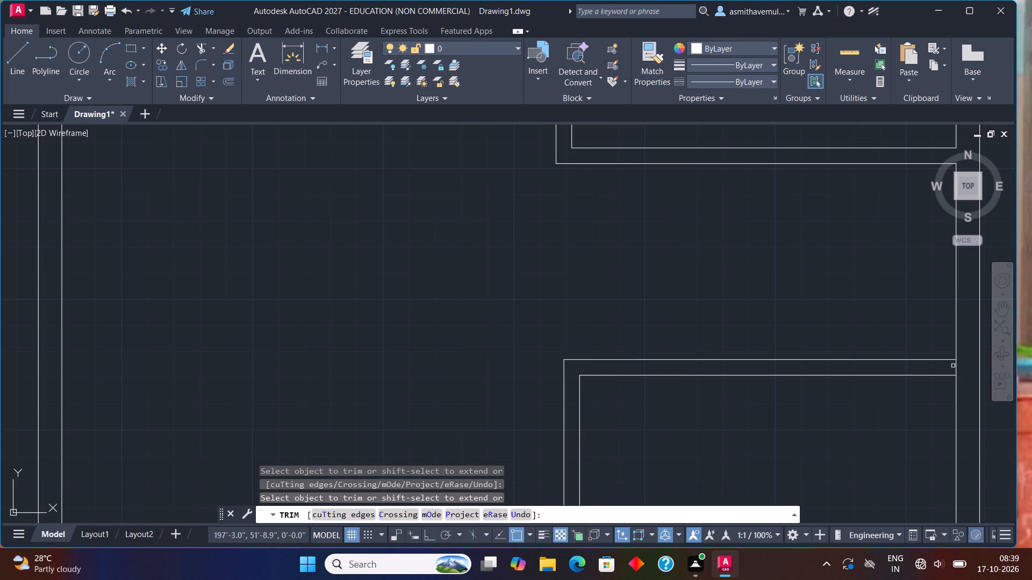
# Trim the inner right wall line between the third horizontal partition's two lines.
pyautogui.click(956, 366)
pyautogui.scroll(-3, 916, 415)
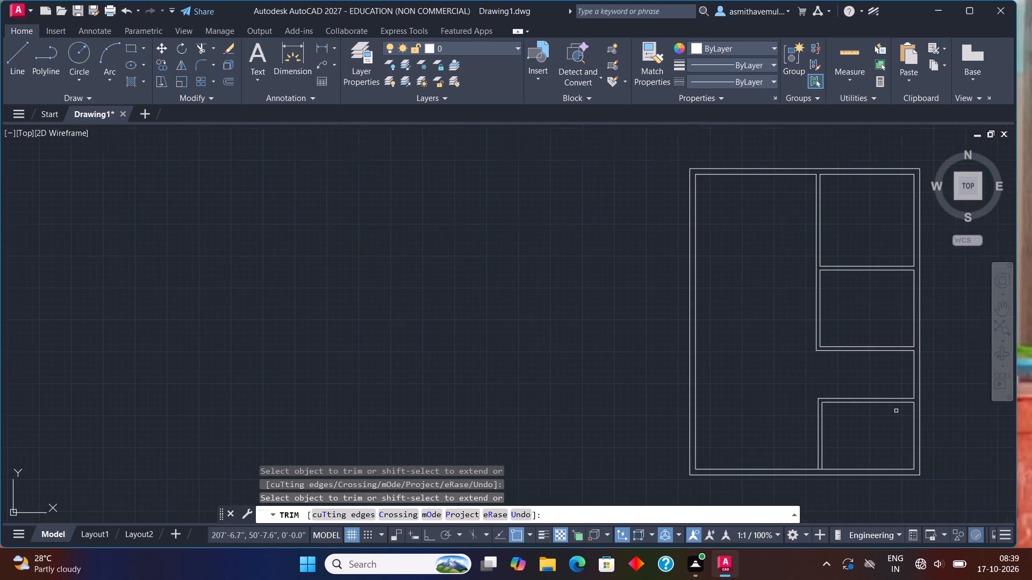
pyautogui.moveTo(891, 405); pyautogui.dragTo(810, 282, button='middle')
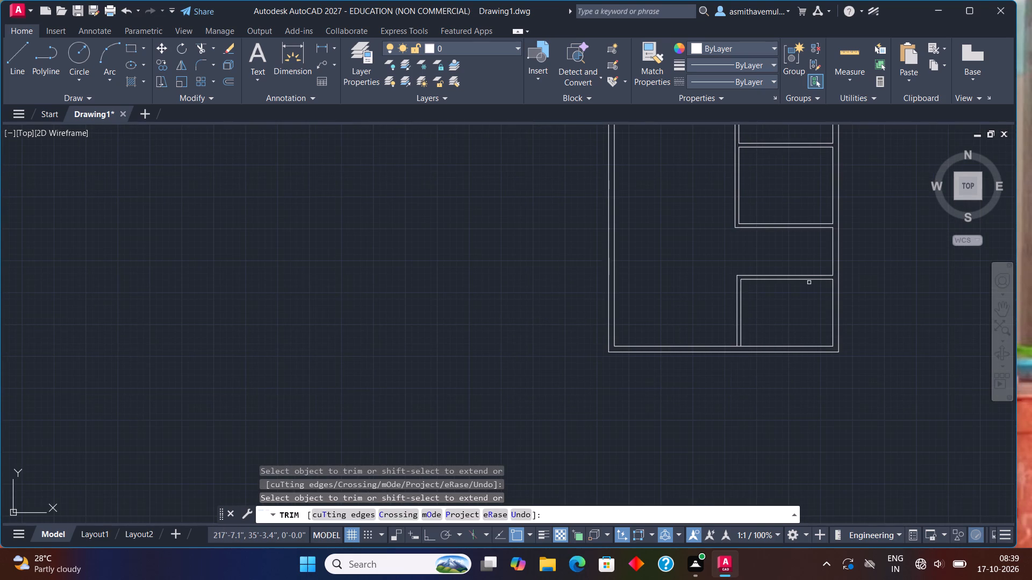
pyautogui.press('Escape')
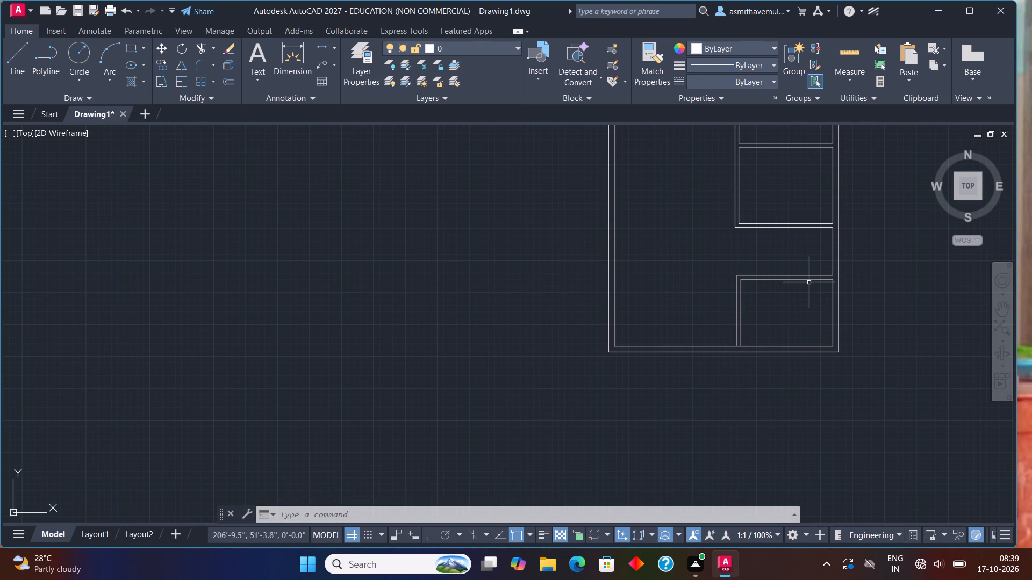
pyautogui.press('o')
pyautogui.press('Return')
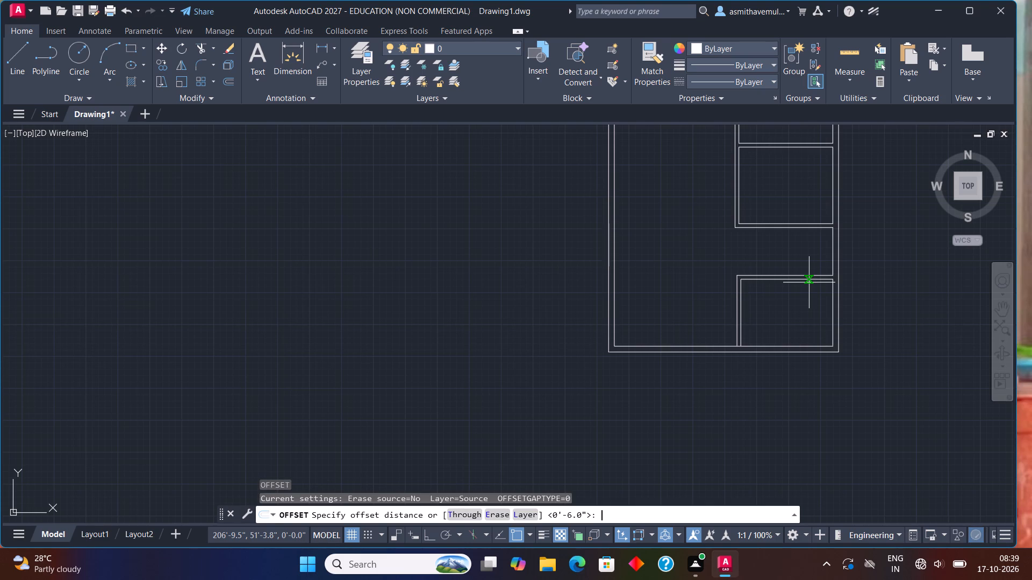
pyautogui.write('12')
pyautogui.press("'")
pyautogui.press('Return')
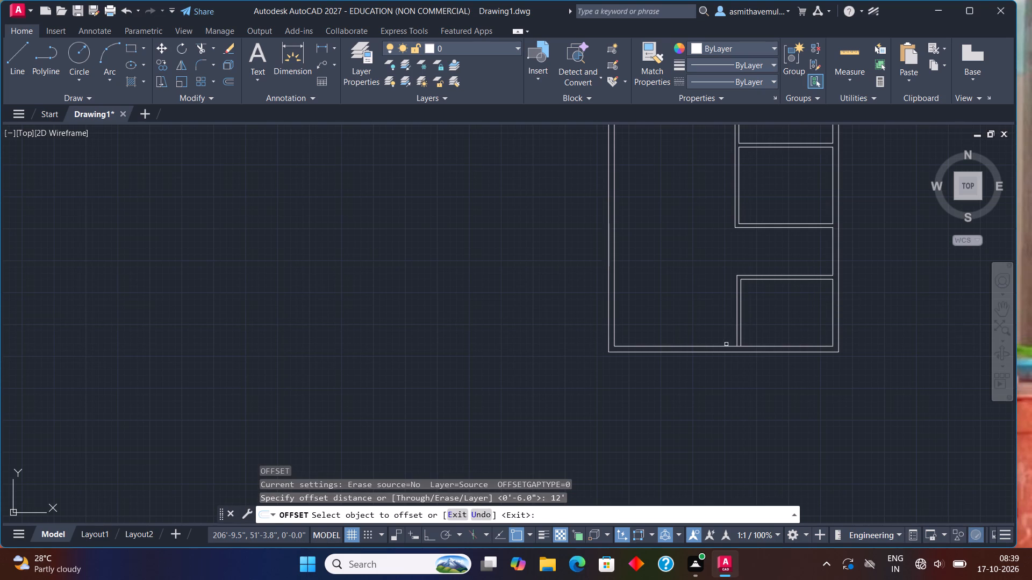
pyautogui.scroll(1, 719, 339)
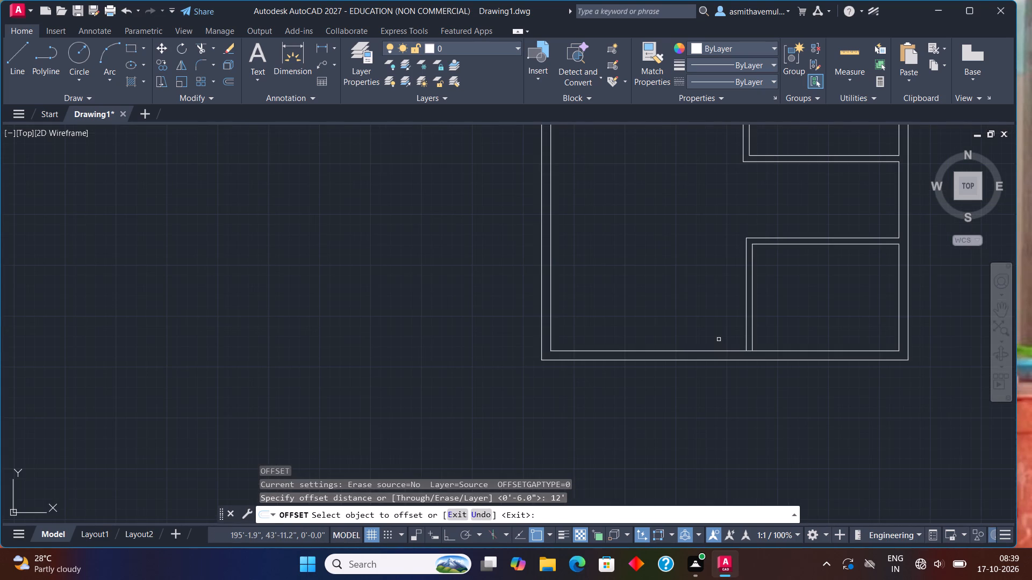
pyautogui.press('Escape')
# Trim the inner bottom wall line between the two lines of the lower vertical partition.
pyautogui.write('TRIM')
pyautogui.press('Return')
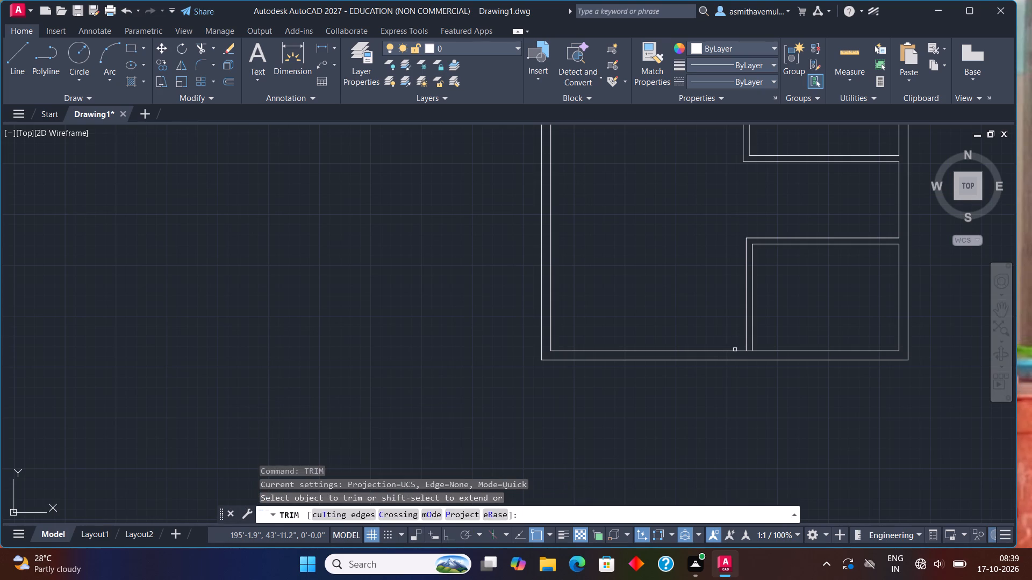
pyautogui.scroll(2, 735, 350)
pyautogui.click(765, 349)
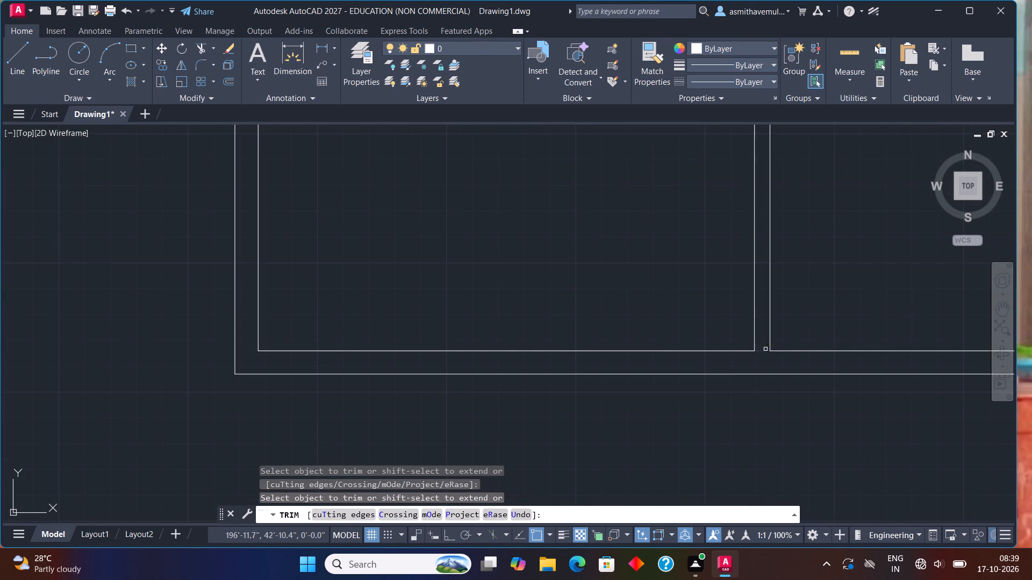
pyautogui.press('Escape')
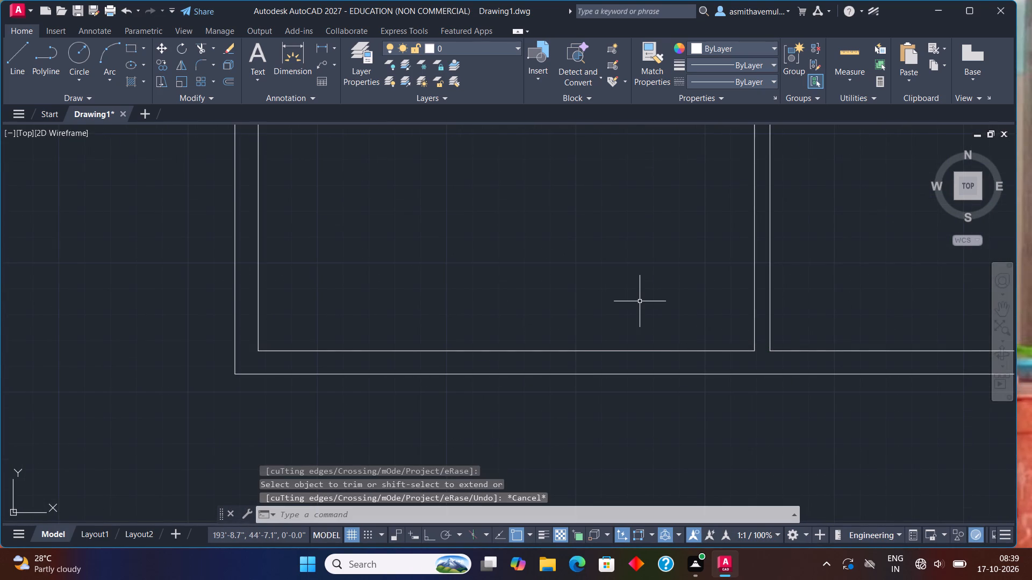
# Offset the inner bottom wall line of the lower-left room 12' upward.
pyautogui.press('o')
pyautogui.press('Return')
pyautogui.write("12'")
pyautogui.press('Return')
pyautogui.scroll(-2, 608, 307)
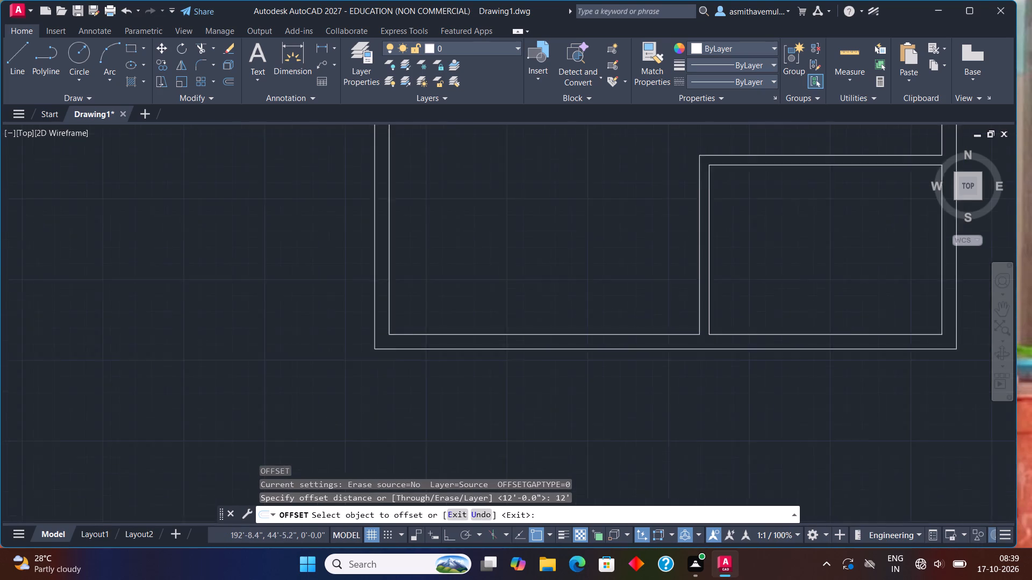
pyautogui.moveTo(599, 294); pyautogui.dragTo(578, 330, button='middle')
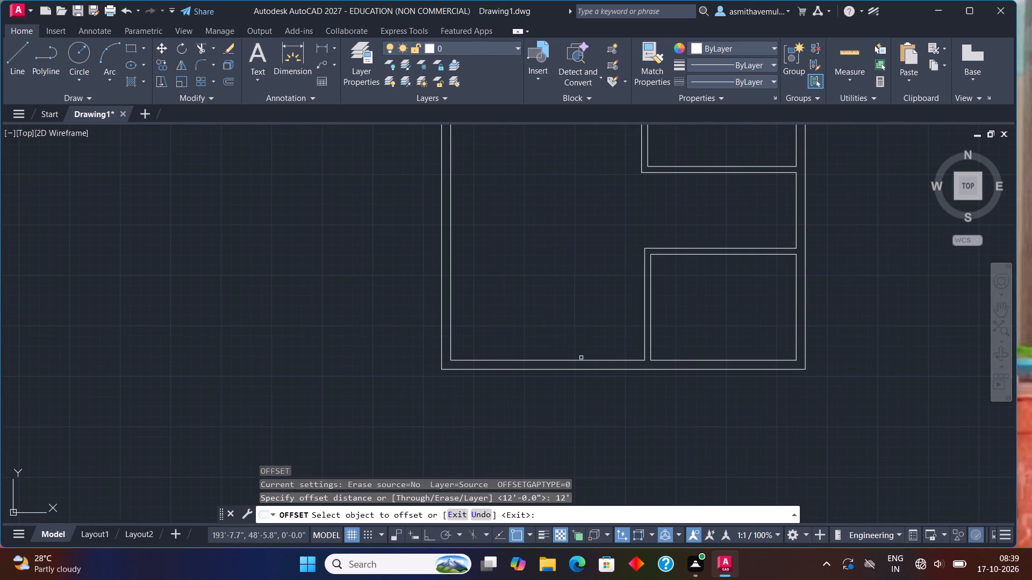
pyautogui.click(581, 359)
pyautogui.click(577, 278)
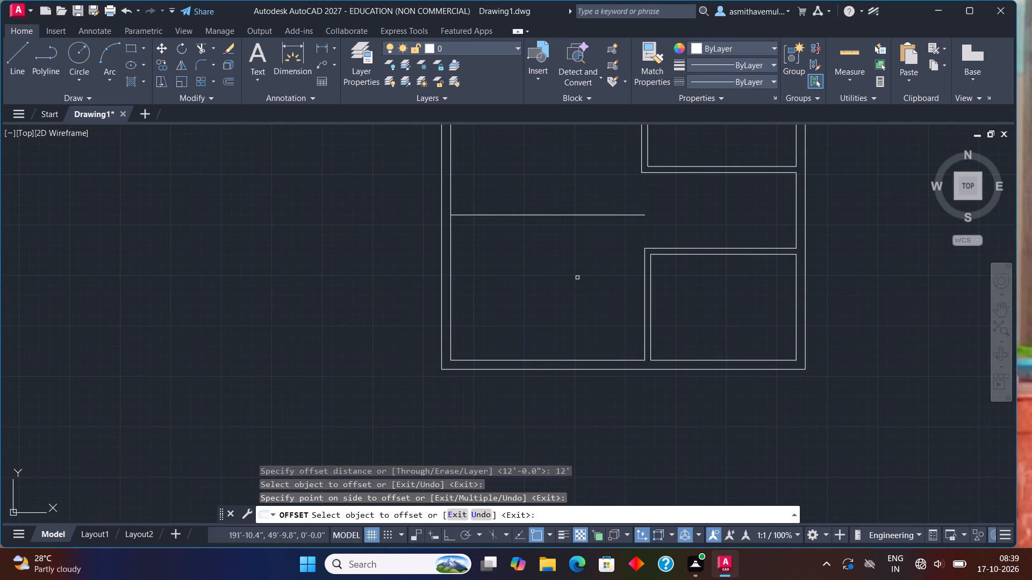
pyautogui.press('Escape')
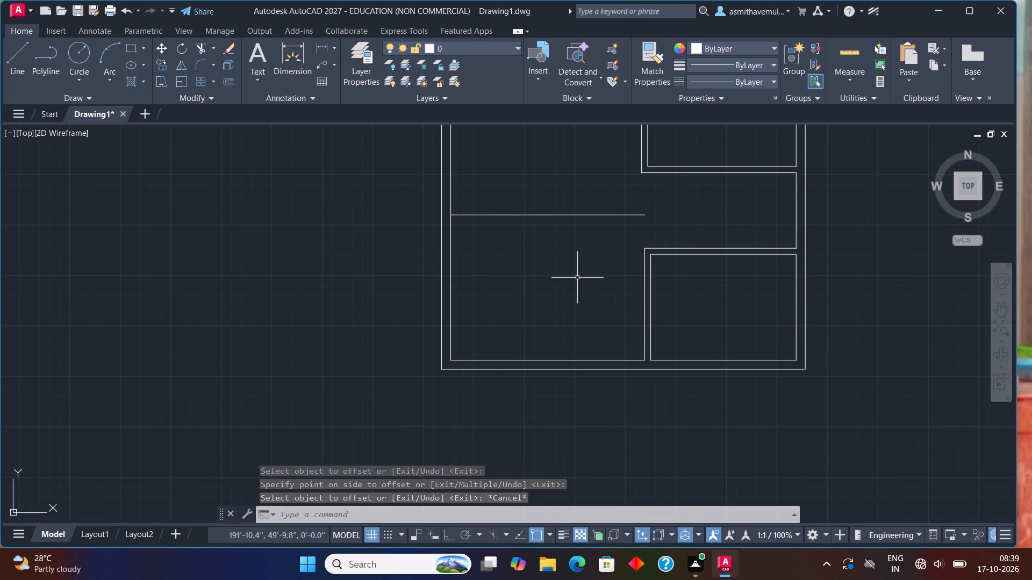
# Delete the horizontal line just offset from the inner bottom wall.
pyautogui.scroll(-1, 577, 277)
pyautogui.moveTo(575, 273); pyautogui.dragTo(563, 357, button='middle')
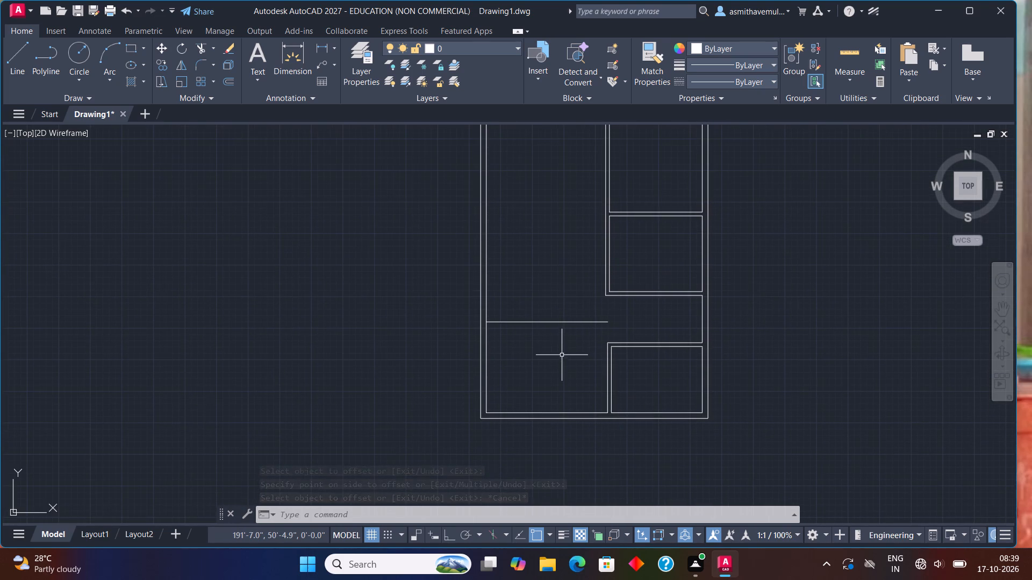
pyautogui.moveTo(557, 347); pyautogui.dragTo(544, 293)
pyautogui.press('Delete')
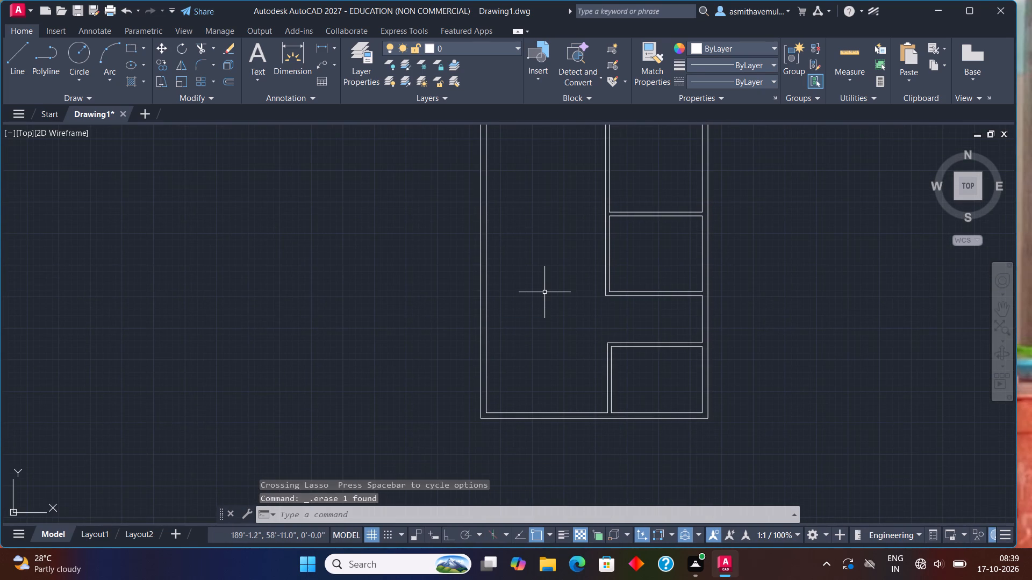
# Extend both lines of the second horizontal partition across the plan to the inner left wall line.
pyautogui.write('EXTEND')
pyautogui.press('Return')
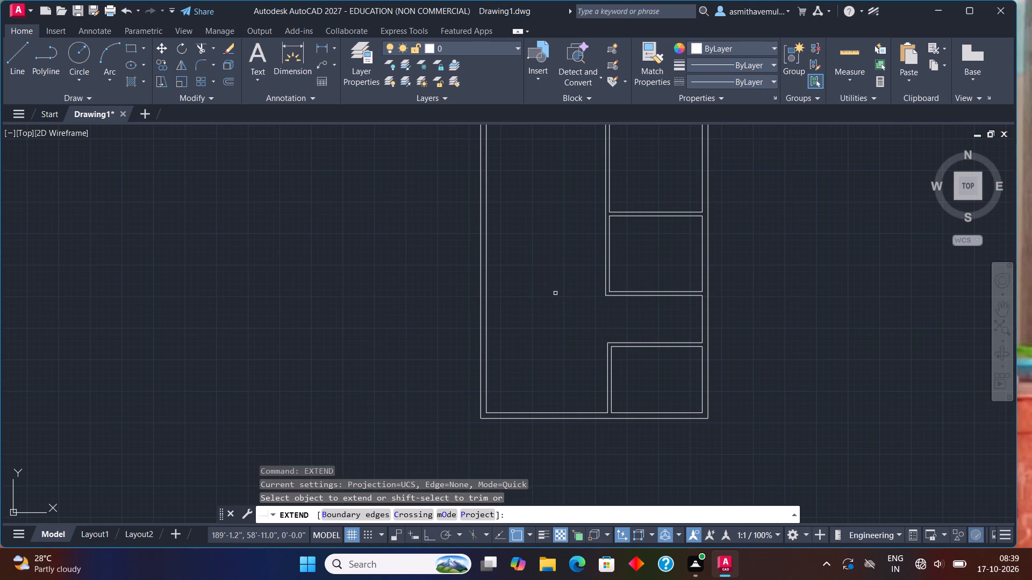
pyautogui.scroll(2, 578, 282)
pyautogui.click(661, 305)
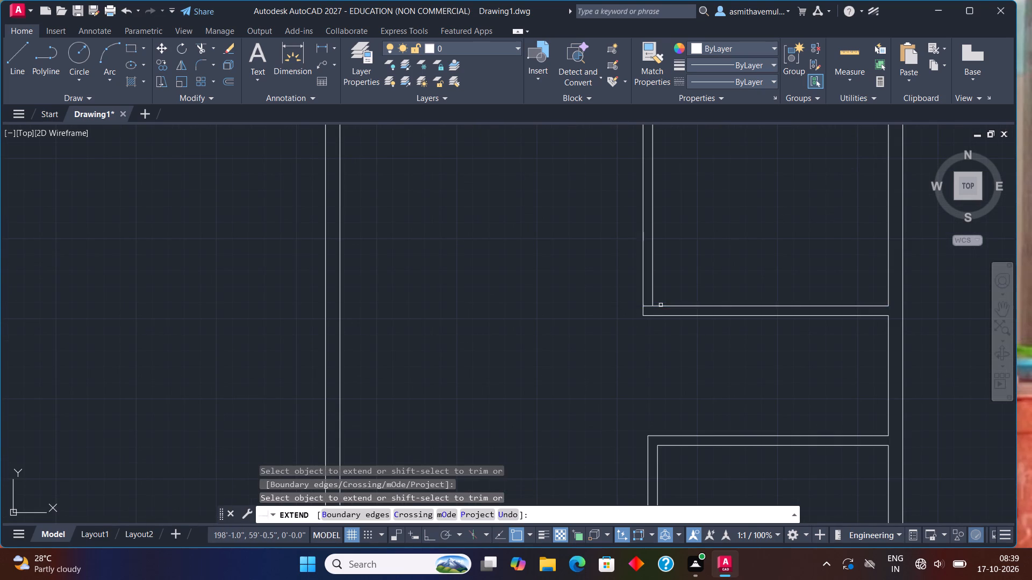
pyautogui.click(654, 305)
pyautogui.click(655, 318)
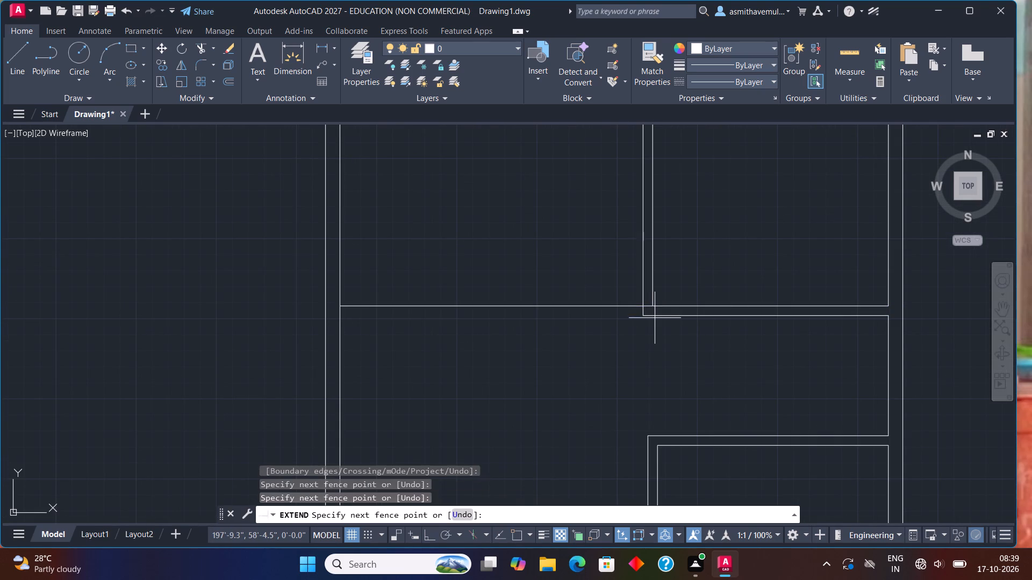
pyautogui.click(656, 315)
pyautogui.scroll(-1, 637, 237)
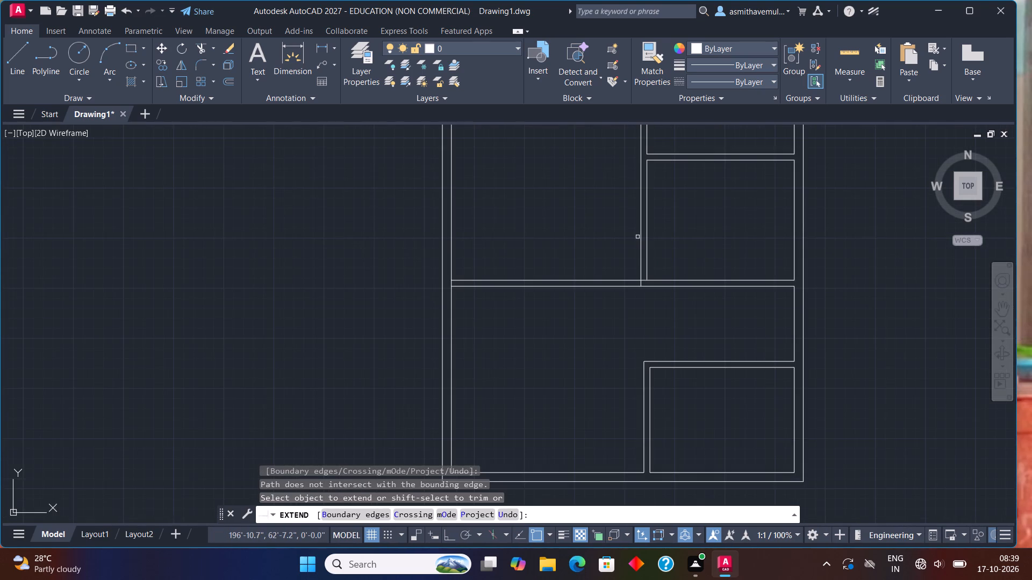
# Extend both lines of the first horizontal partition across the plan to the inner left wall line.
pyautogui.moveTo(637, 240); pyautogui.dragTo(646, 321, button='middle')
pyautogui.click(666, 240)
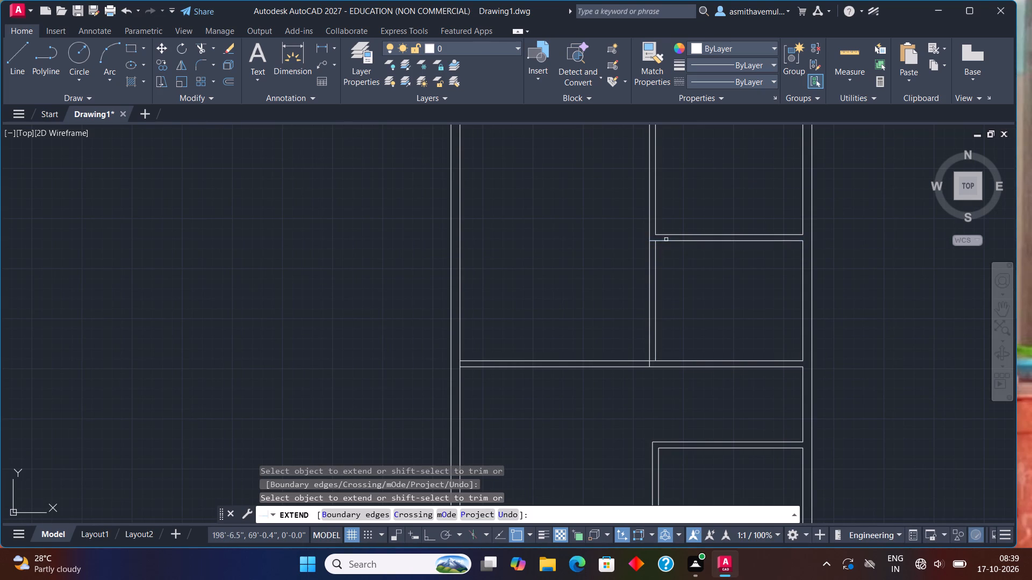
pyautogui.click(666, 239)
pyautogui.click(664, 233)
pyautogui.click(662, 232)
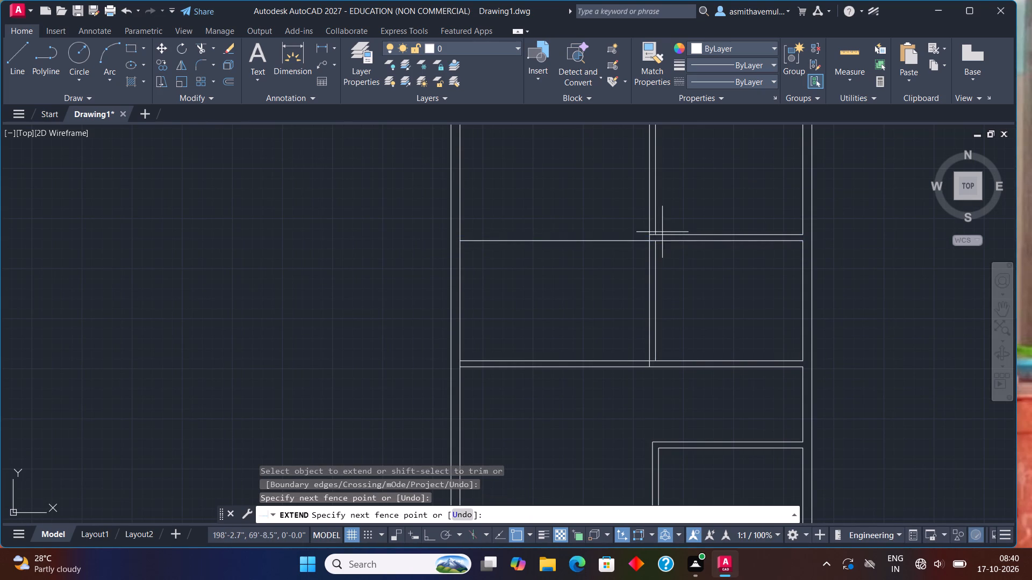
pyautogui.click(598, 277)
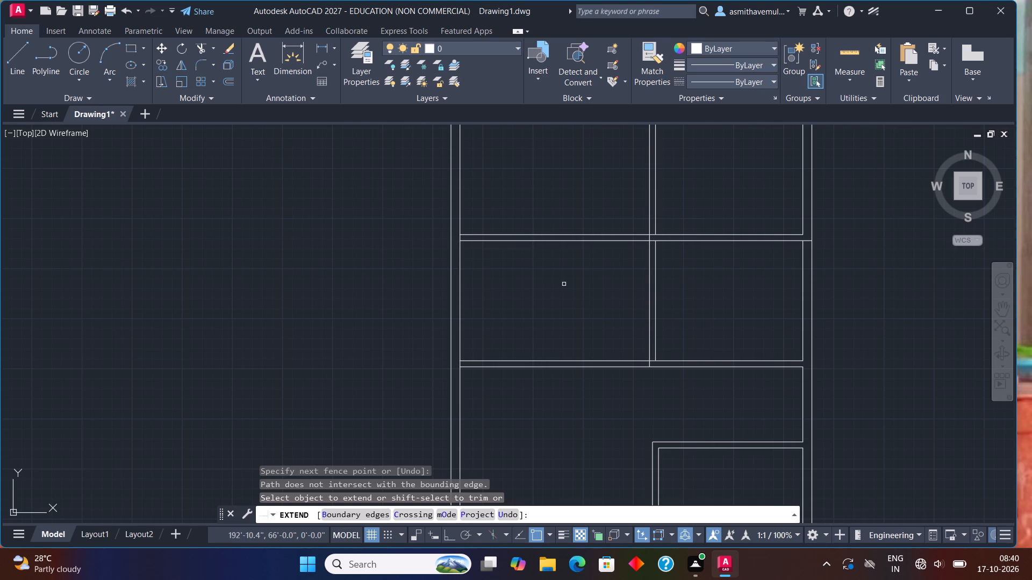
pyautogui.press('Escape')
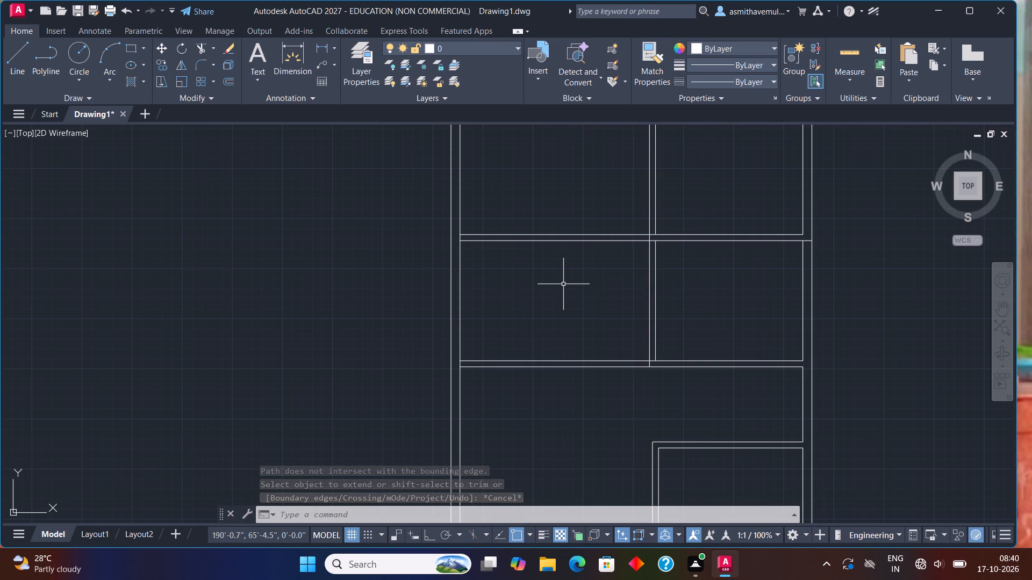
# Offset the left line of the upper vertical partition 8' to the left.
pyautogui.moveTo(560, 199); pyautogui.dragTo(551, 226, button='middle')
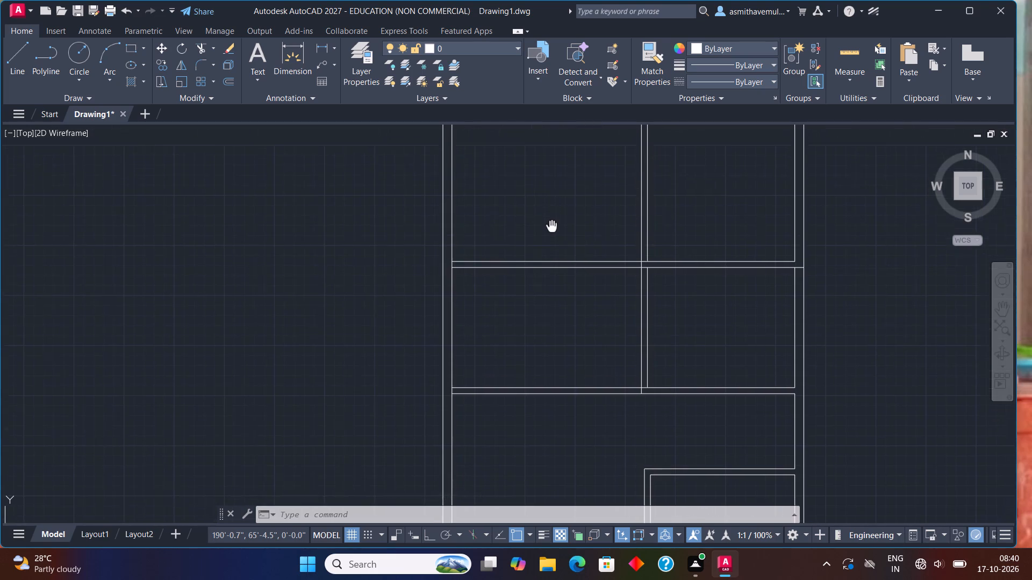
pyautogui.moveTo(551, 226); pyautogui.dragTo(542, 279, button='middle')
pyautogui.scroll(1, 577, 387)
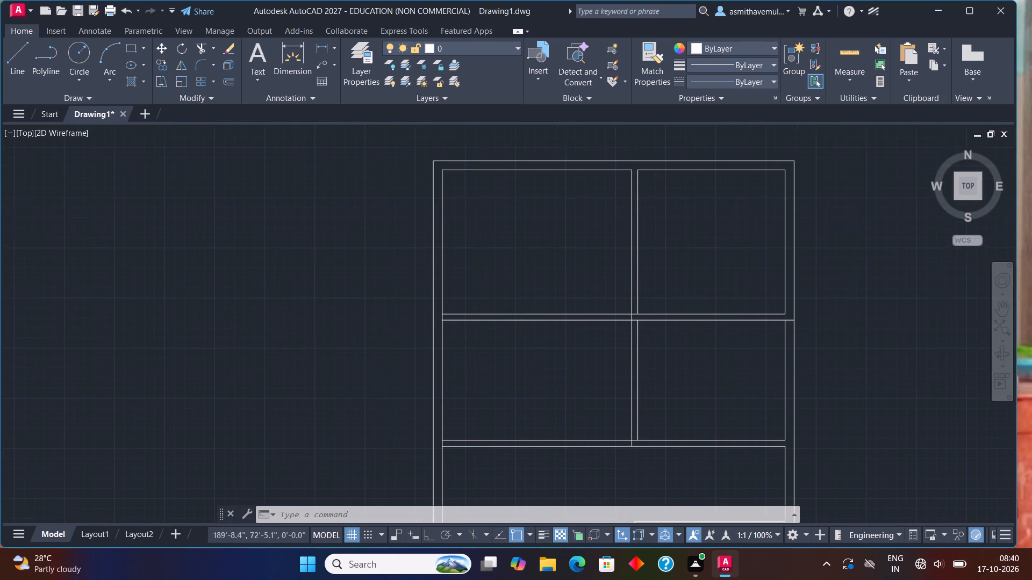
pyautogui.scroll(-1, 577, 384)
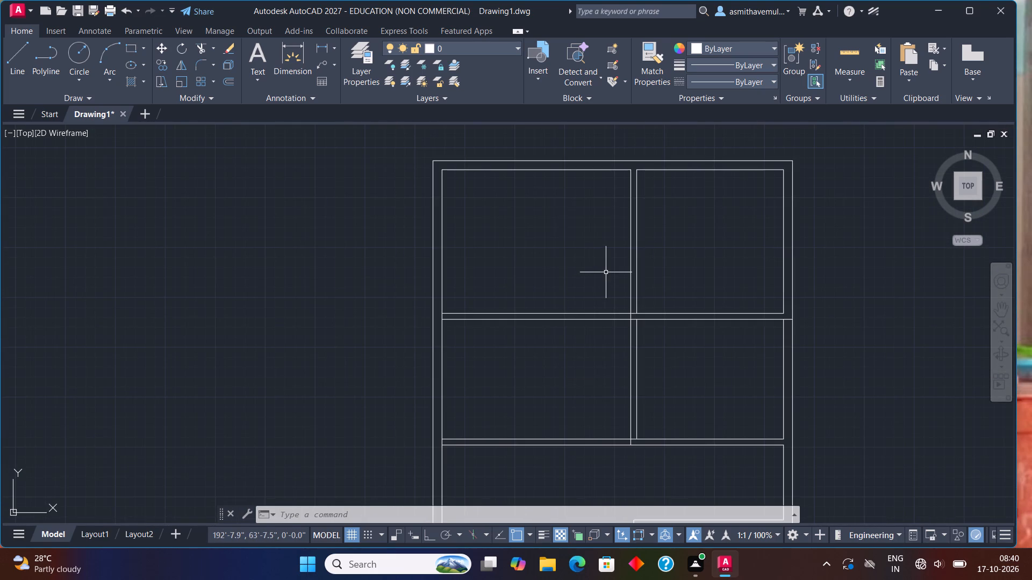
pyautogui.press('o')
pyautogui.press('Return')
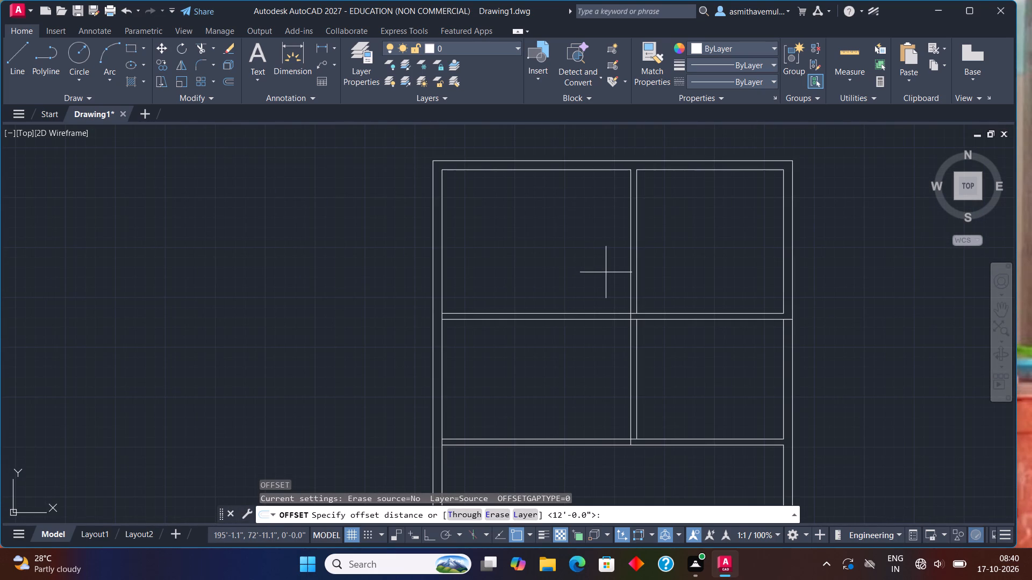
pyautogui.write("8'")
pyautogui.press('Return')
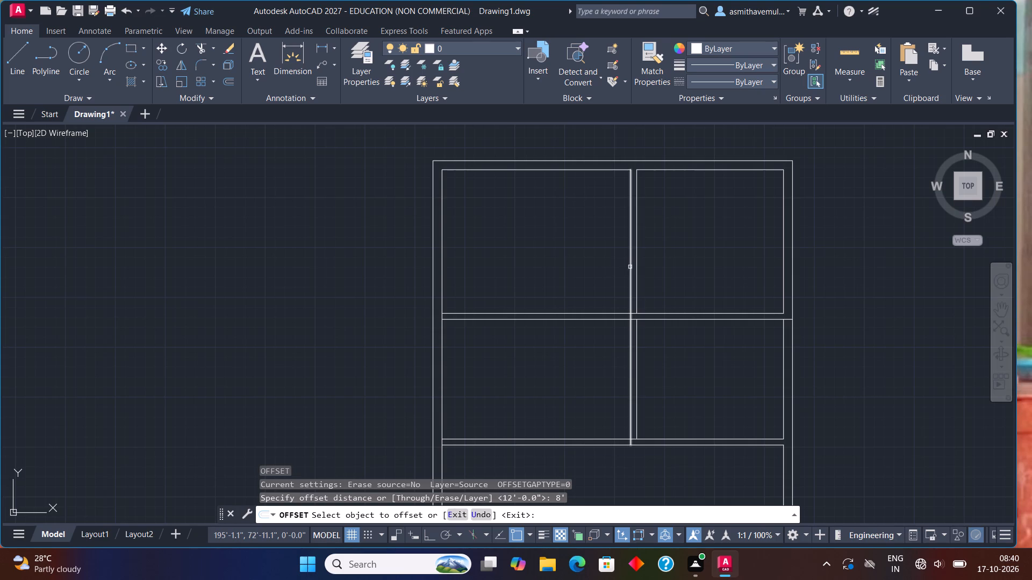
pyautogui.click(630, 267)
pyautogui.click(549, 270)
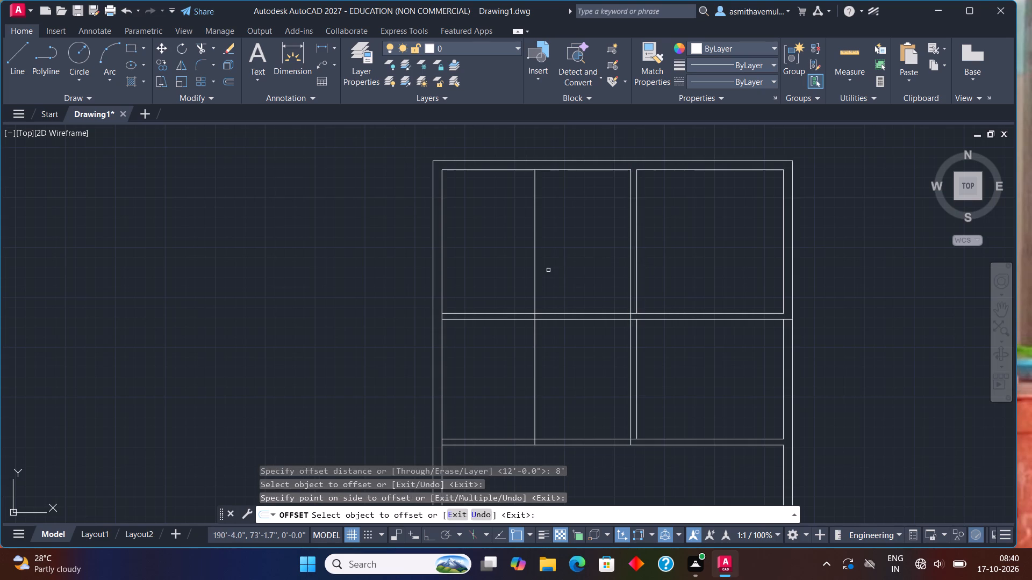
pyautogui.press('Escape')
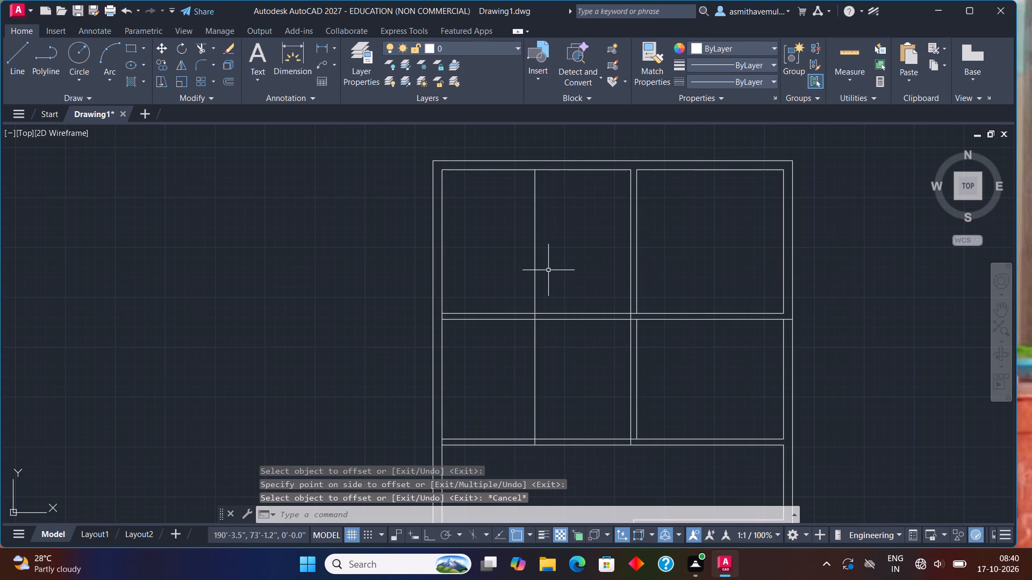
# Offset the new vertical line 6" to the left to give the new partition its thickness.
pyautogui.press('o')
pyautogui.press('Return')
pyautogui.press('6')
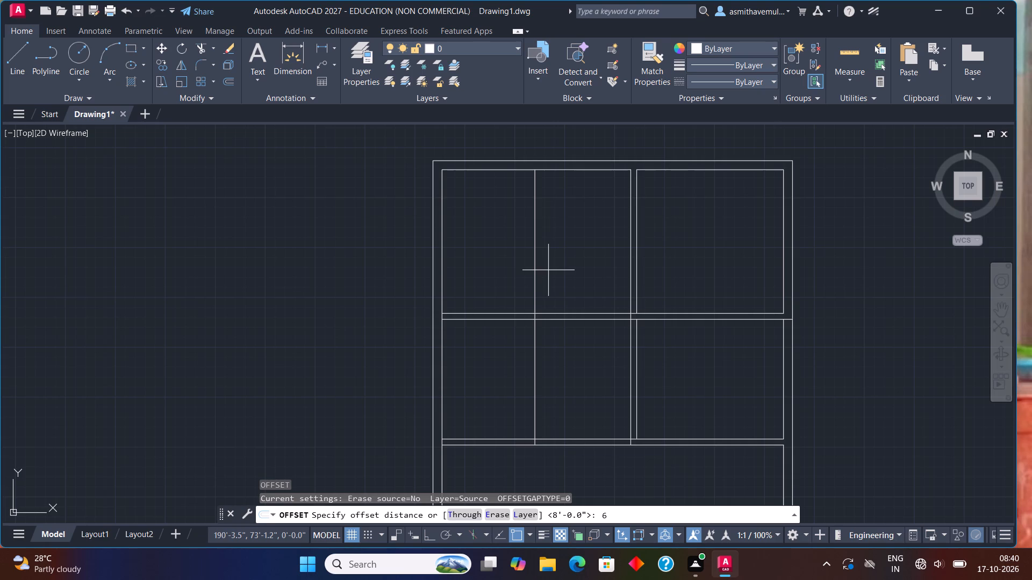
pyautogui.hotkey('shift', '"')
pyautogui.press('Return')
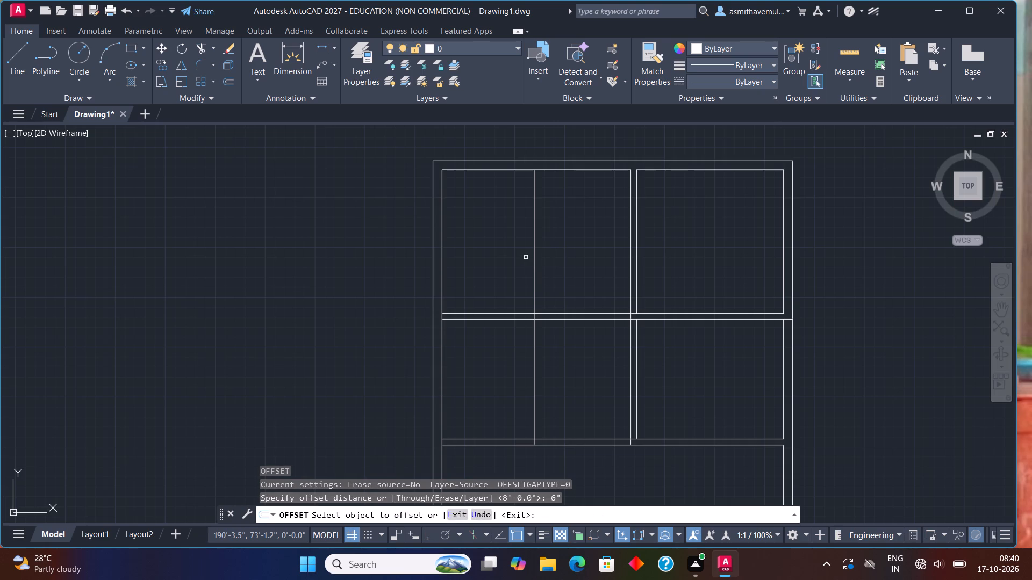
pyautogui.click(535, 248)
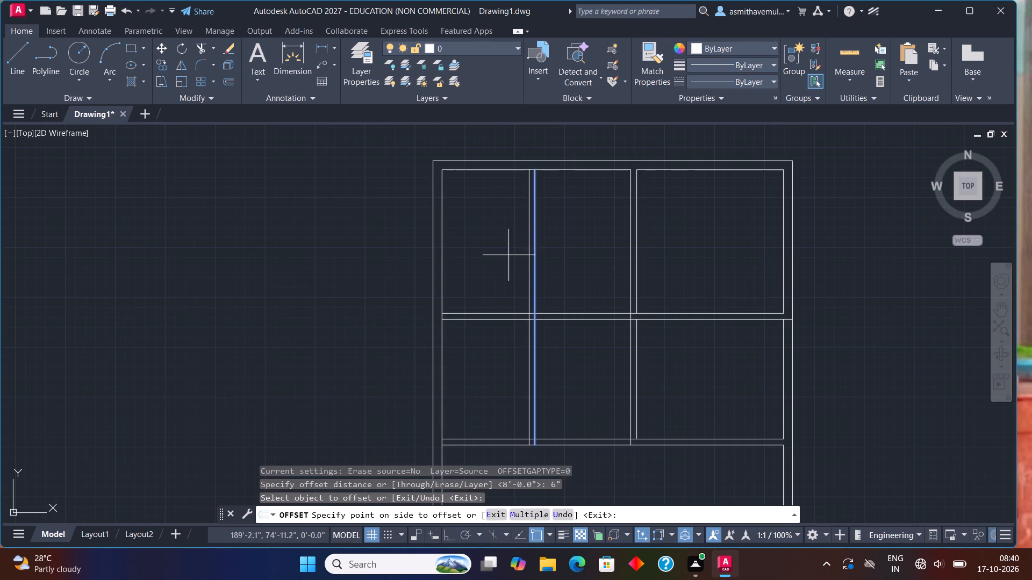
pyautogui.click(508, 255)
pyautogui.press('Escape')
pyautogui.click(508, 256)
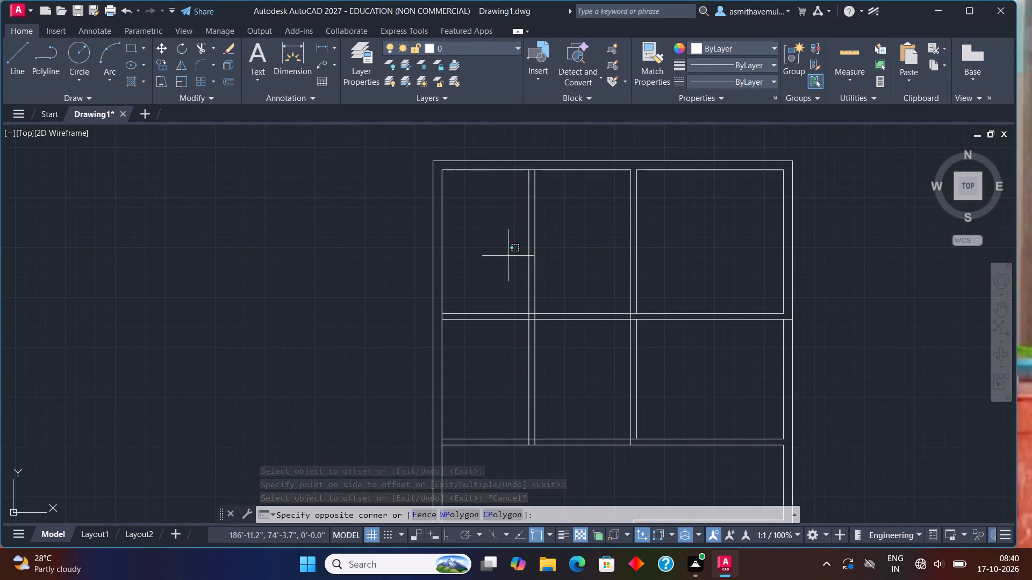
# Offset the inner top wall line of the upper-left room 4'6" downward.
pyautogui.press('o')
pyautogui.press('Return')
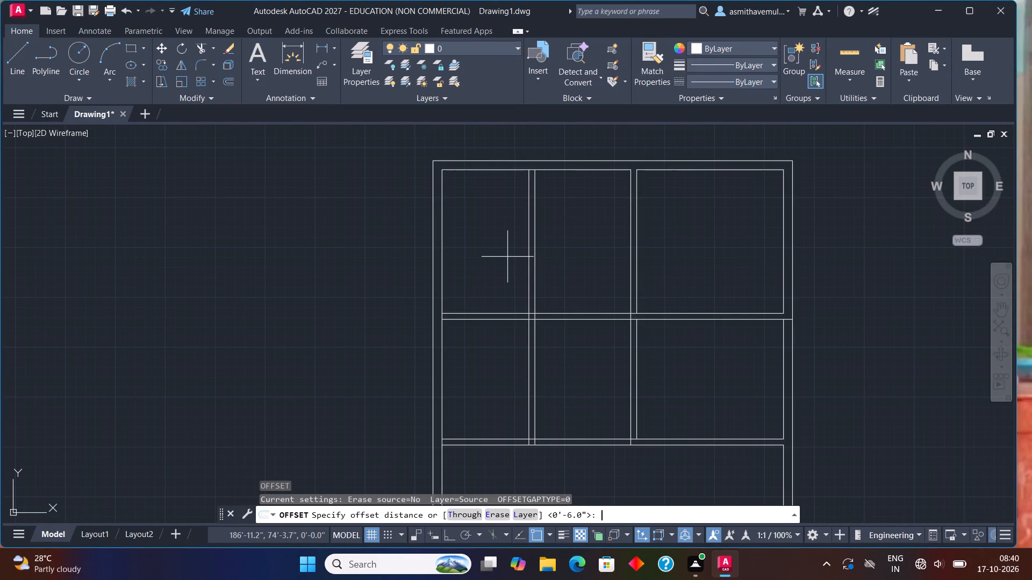
pyautogui.write("4'6")
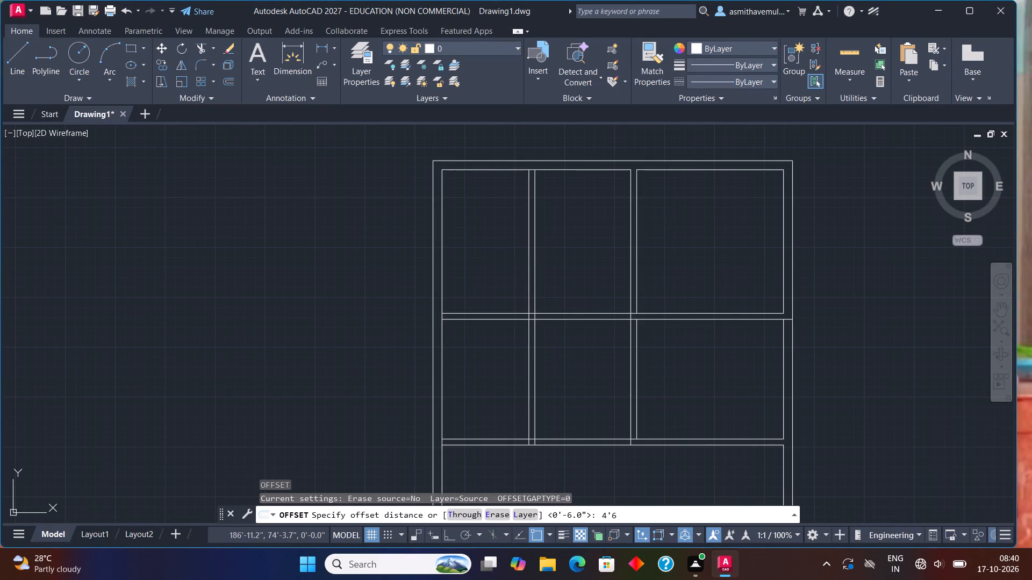
pyautogui.hotkey('shift', '"')
pyautogui.press('Return')
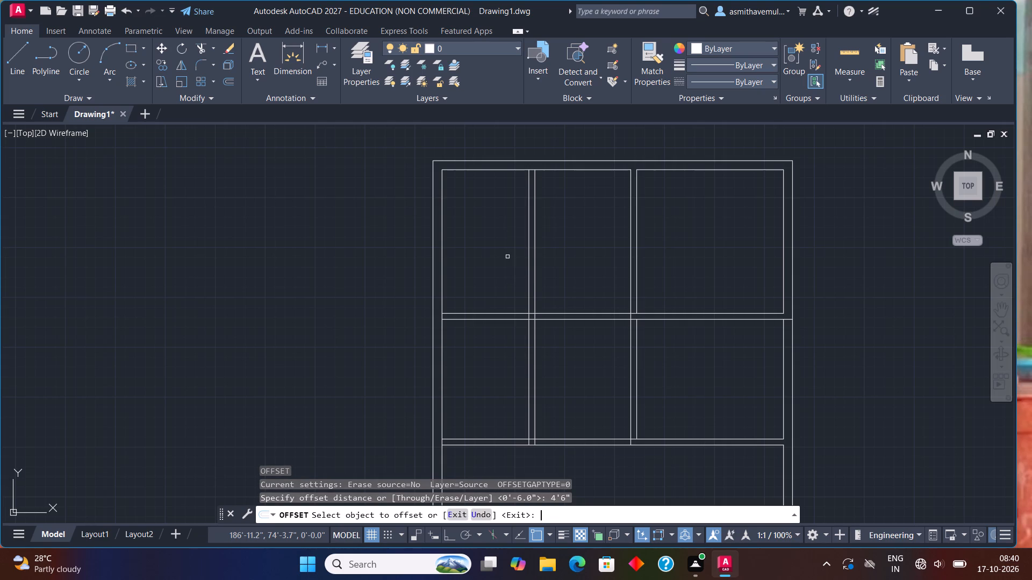
pyautogui.click(586, 170)
pyautogui.click(585, 198)
pyautogui.press('Escape')
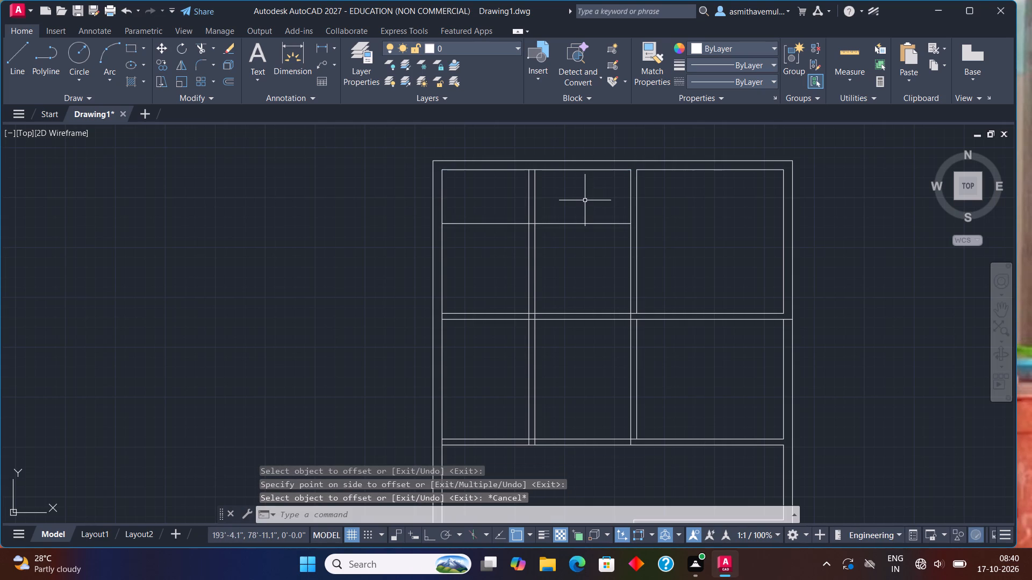
# Offset the new horizontal line in the upper-left rooms 6" downward to give the partition its thickness.
pyautogui.press('o')
pyautogui.press('Return')
pyautogui.press('6')
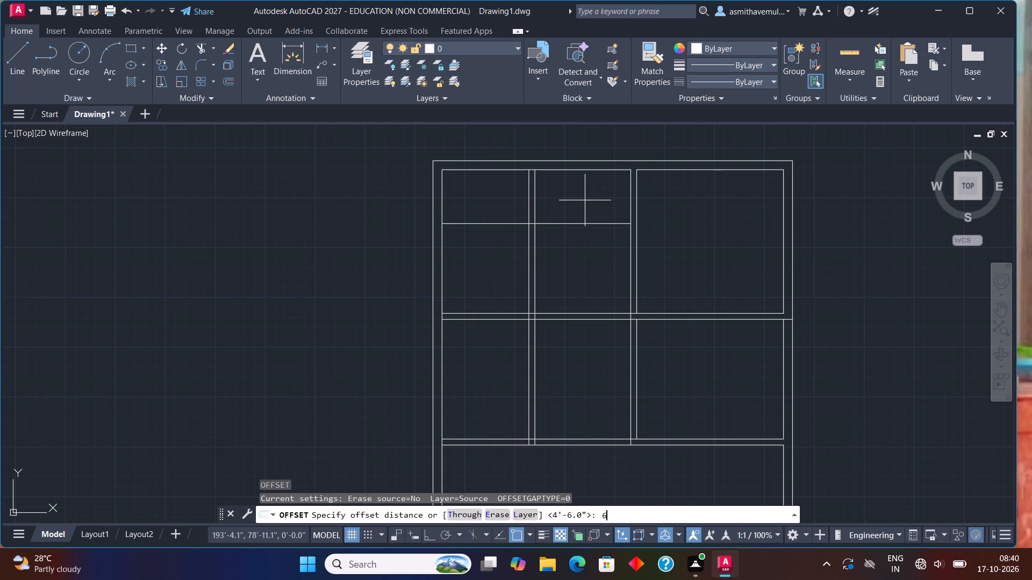
pyautogui.hotkey('shift', '"')
pyautogui.press('Return')
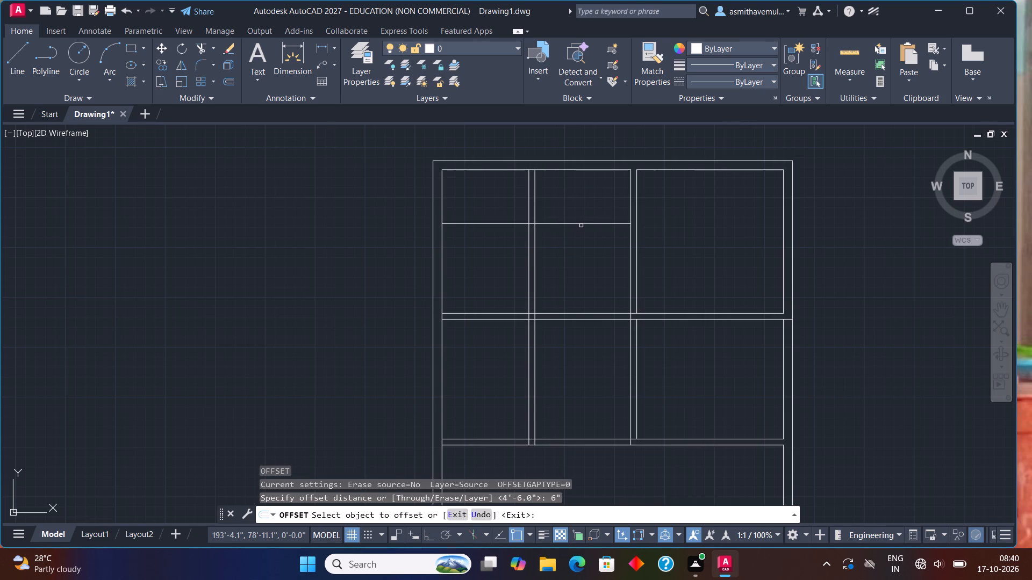
pyautogui.click(581, 225)
pyautogui.click(581, 245)
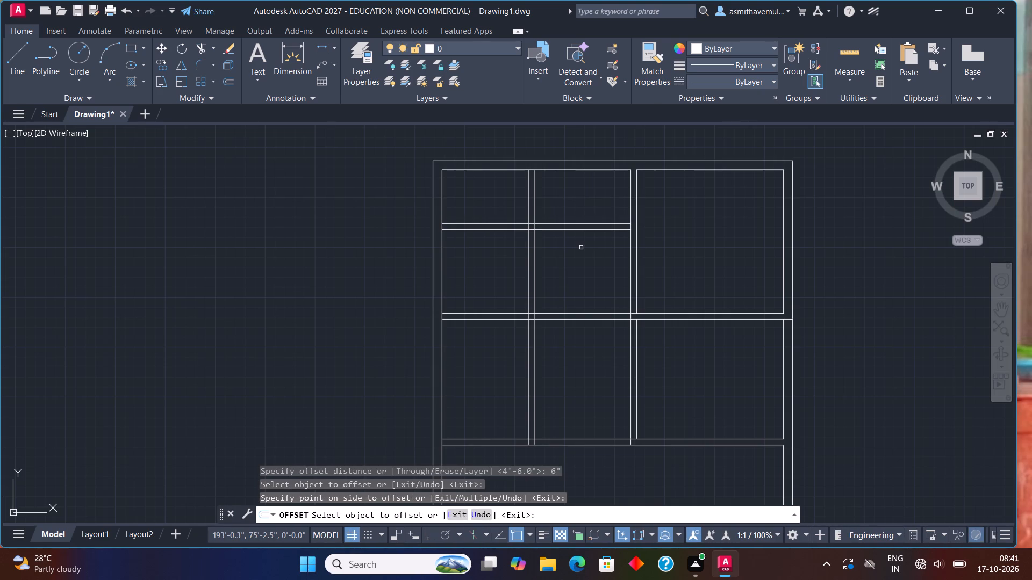
pyautogui.press('Escape')
# Offset the right line of the left vertical partition 4'6" to the right.
pyautogui.press('o')
pyautogui.press('Return')
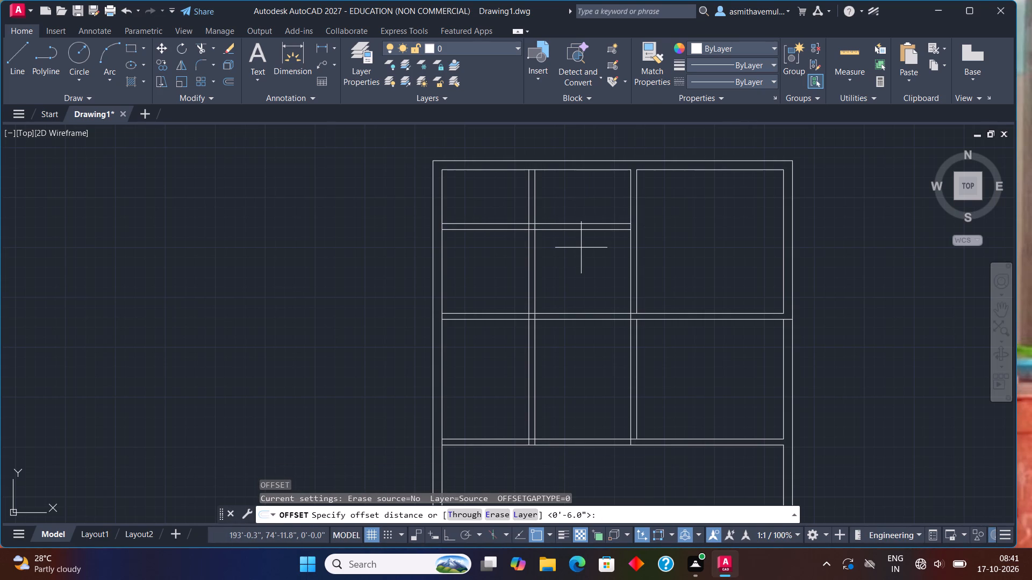
pyautogui.press('4')
pyautogui.write("'6")
pyautogui.hotkey('shift', '"')
pyautogui.press('Return')
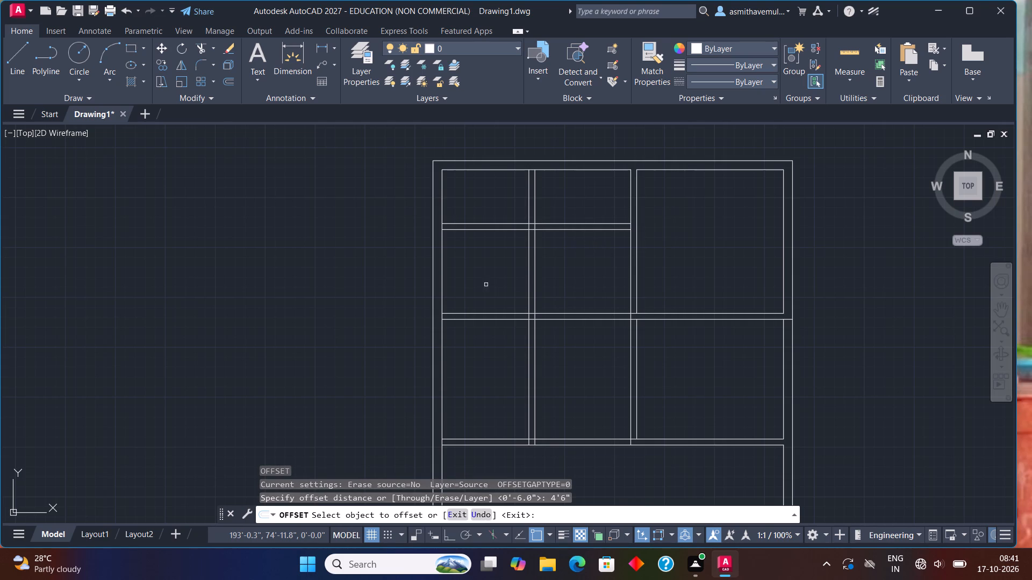
pyautogui.click(535, 271)
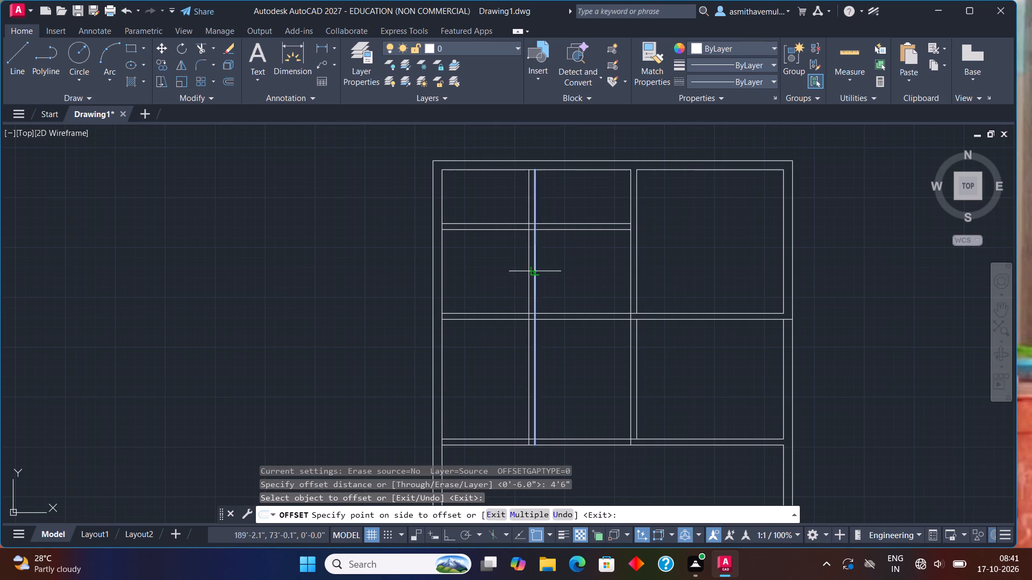
pyautogui.click(582, 273)
pyautogui.press('Escape')
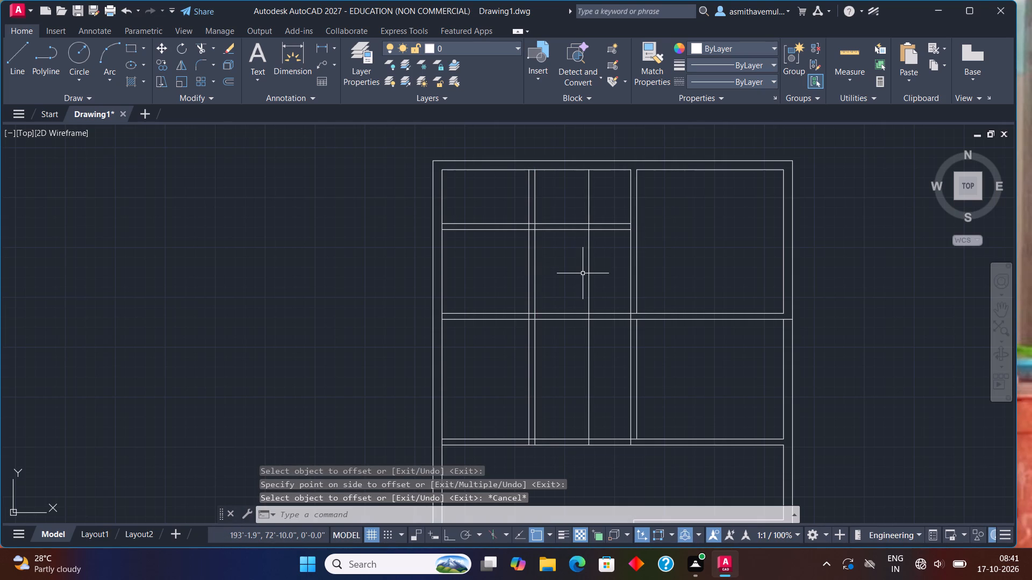
# Offset the new vertical line 6" to the right to give that partition its thickness.
pyautogui.press('o')
pyautogui.press('Return')
pyautogui.write('6"')
pyautogui.press('Return')
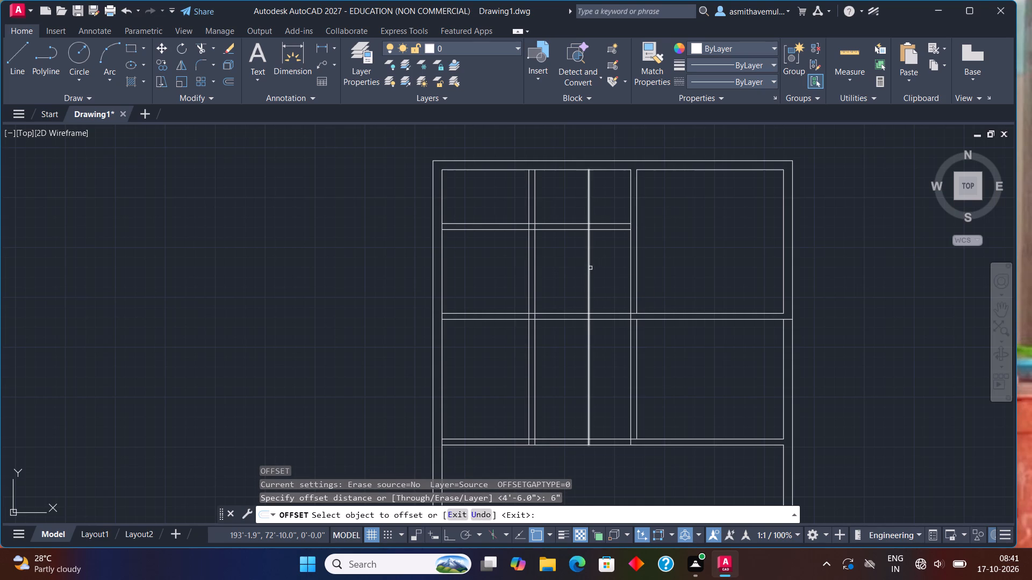
pyautogui.moveTo(590, 267); pyautogui.dragTo(596, 263)
pyautogui.click(607, 257)
pyautogui.press('Escape')
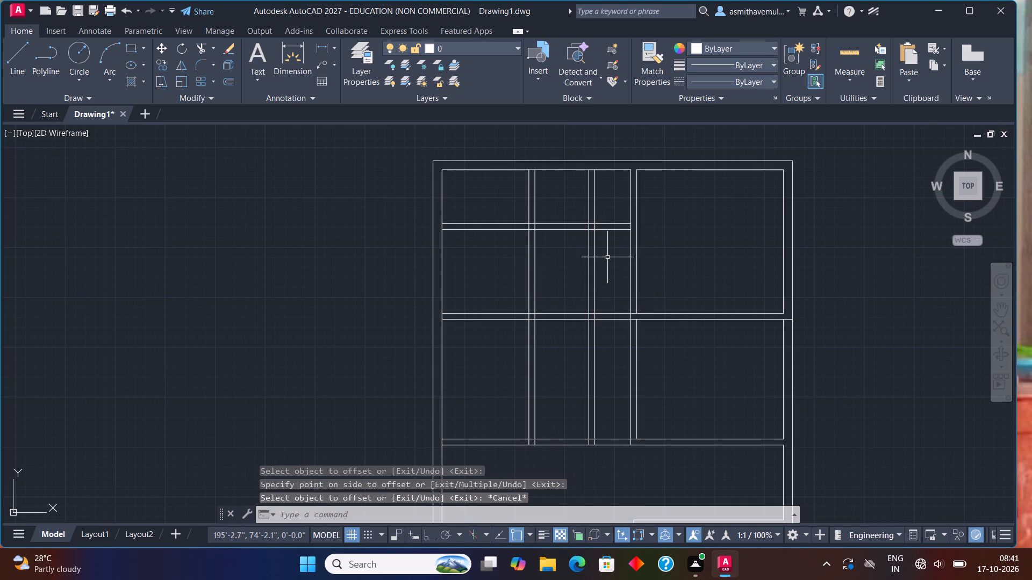
# Trim the newest vertical partition above the short horizontal partition, and the inner top wall line between the left vertical partition's lines.
pyautogui.write('TRIM')
pyautogui.press('Return')
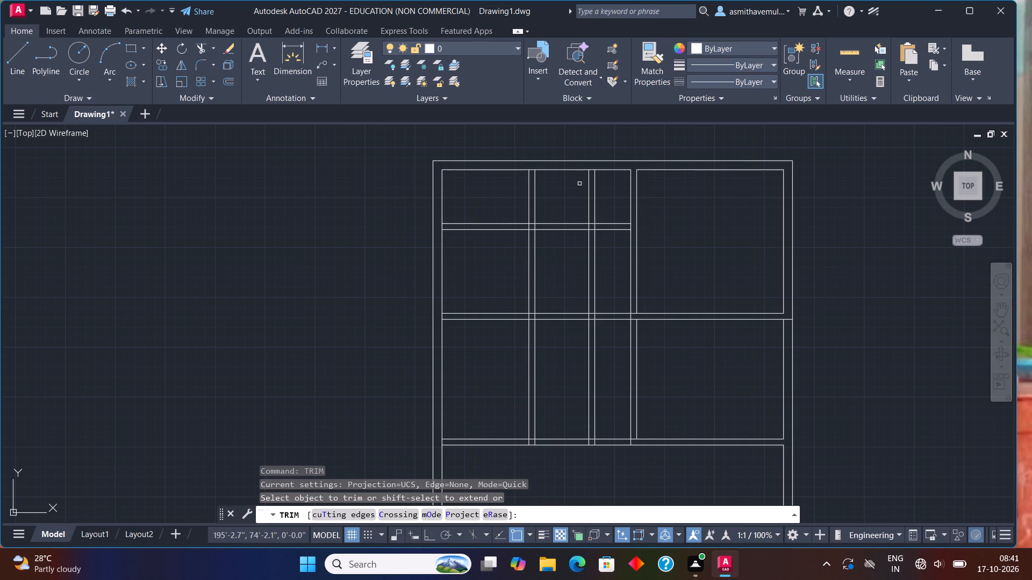
pyautogui.moveTo(584, 183); pyautogui.dragTo(598, 185)
pyautogui.scroll(1, 522, 178)
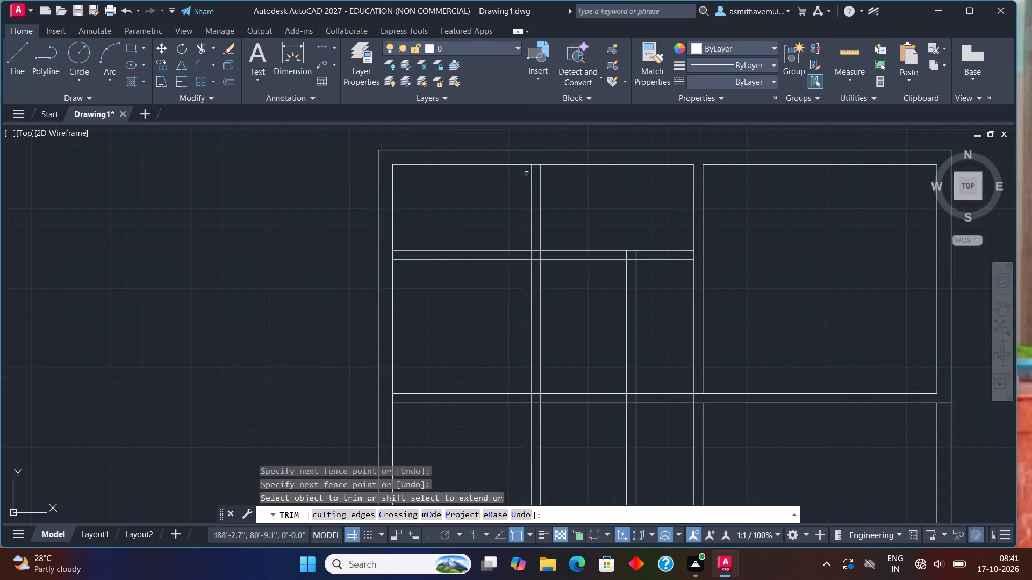
pyautogui.scroll(1, 542, 164)
pyautogui.click(536, 164)
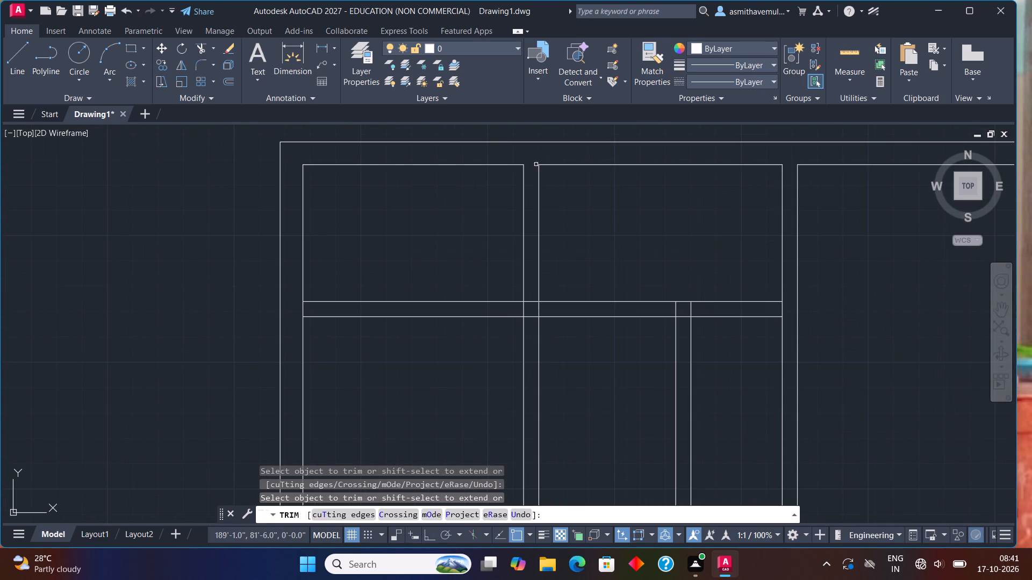
# Trim the short horizontal partition out of the upper-left room and open its junction with the left vertical partition.
pyautogui.scroll(-1, 496, 287)
pyautogui.moveTo(492, 281); pyautogui.dragTo(493, 354)
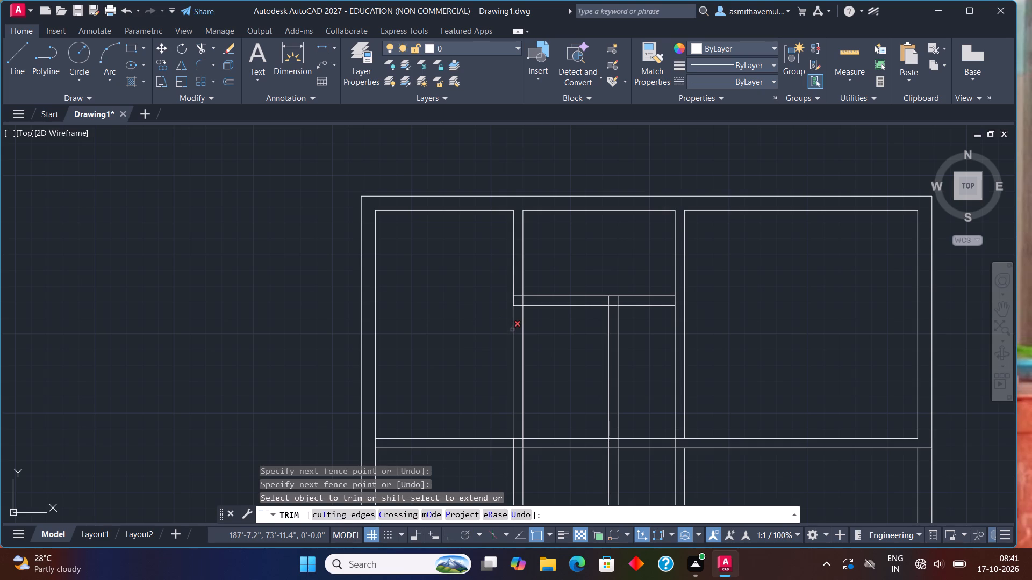
pyautogui.scroll(1, 513, 326)
pyautogui.moveTo(522, 272); pyautogui.dragTo(522, 273)
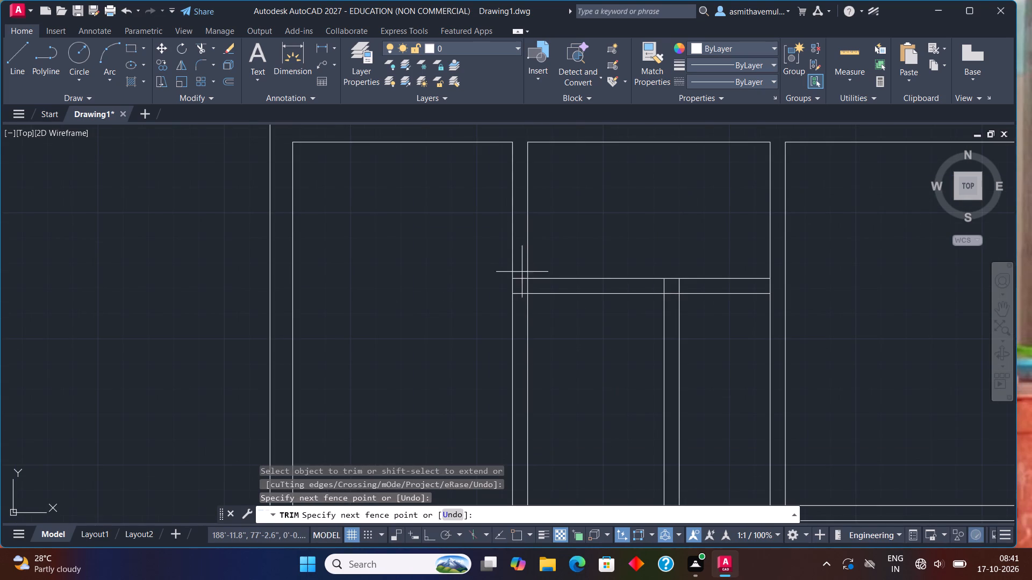
pyautogui.moveTo(522, 273); pyautogui.dragTo(520, 307)
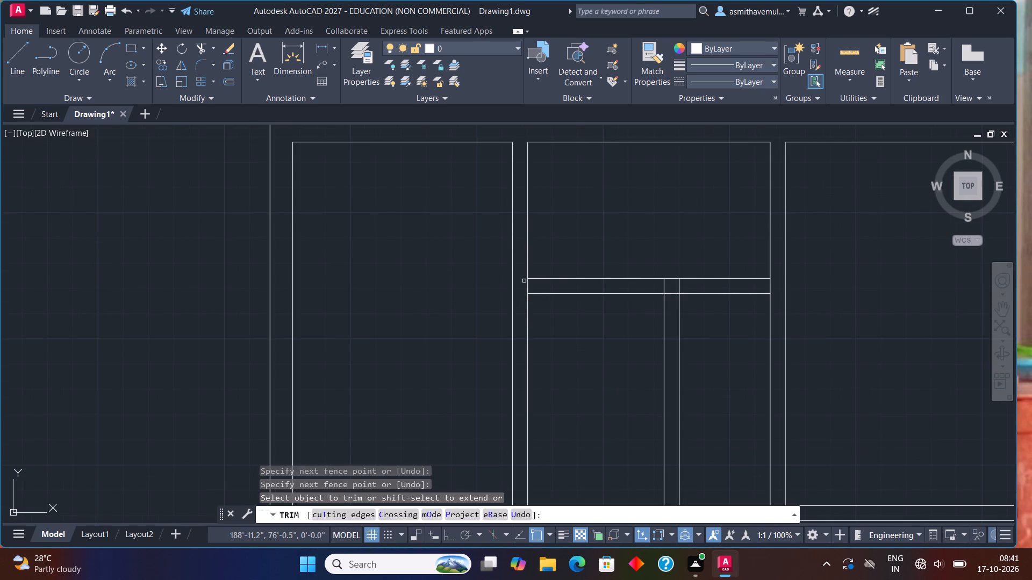
pyautogui.moveTo(524, 283); pyautogui.dragTo(539, 285)
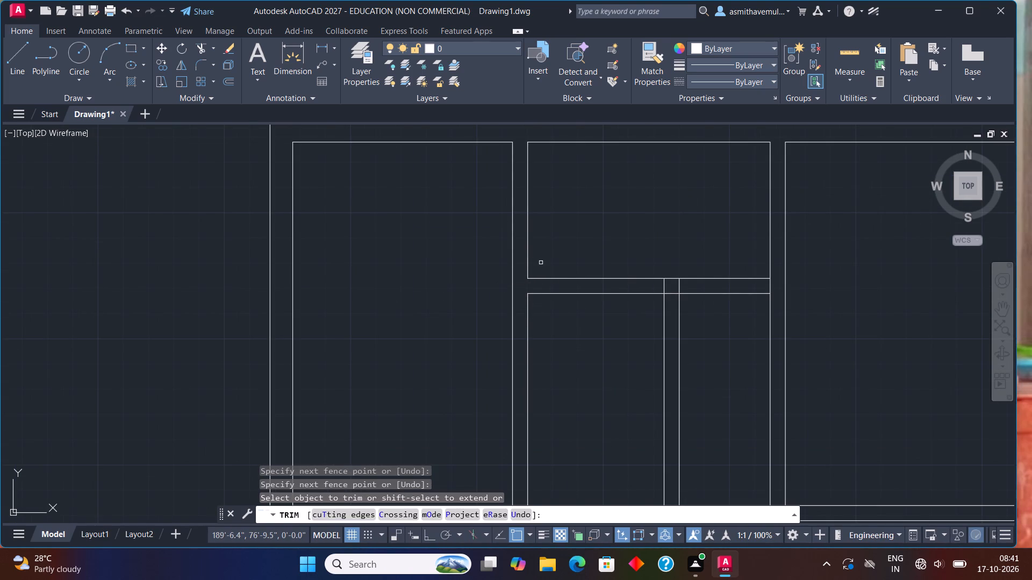
# Extend the left vertical partition's left line to the outer top wall and the first horizontal partition's upper line to the outer left wall.
pyautogui.scroll(-1, 541, 263)
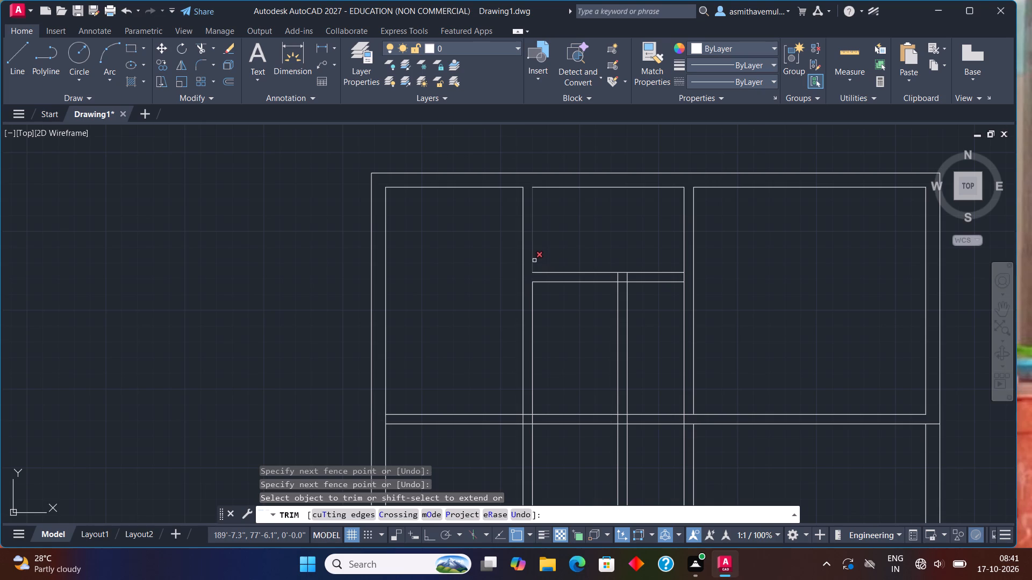
pyautogui.keyDown('shift'); pyautogui.click(525, 202); pyautogui.keyUp('shift')
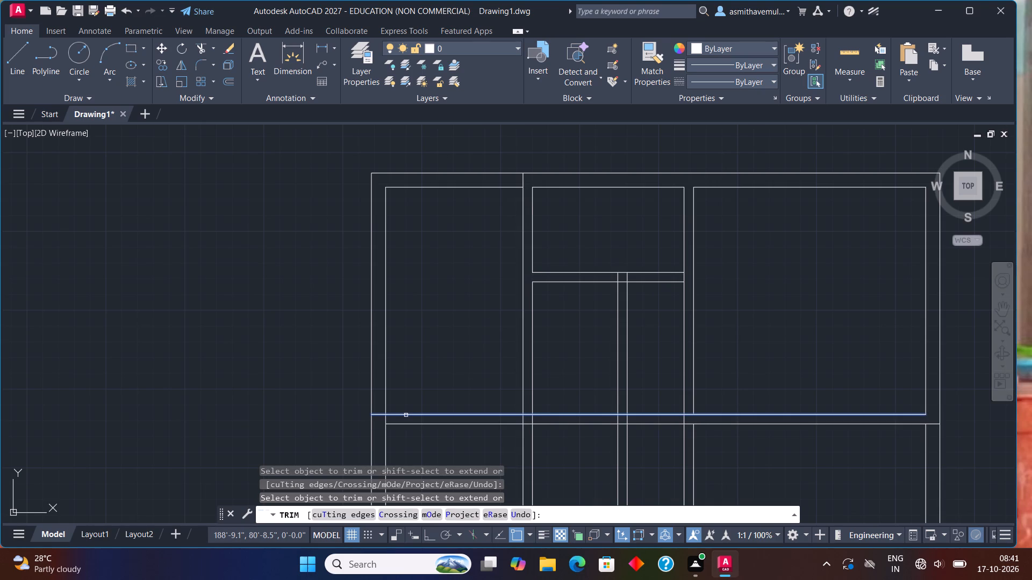
pyautogui.keyDown('shift'); pyautogui.click(406, 415); pyautogui.keyUp('shift')
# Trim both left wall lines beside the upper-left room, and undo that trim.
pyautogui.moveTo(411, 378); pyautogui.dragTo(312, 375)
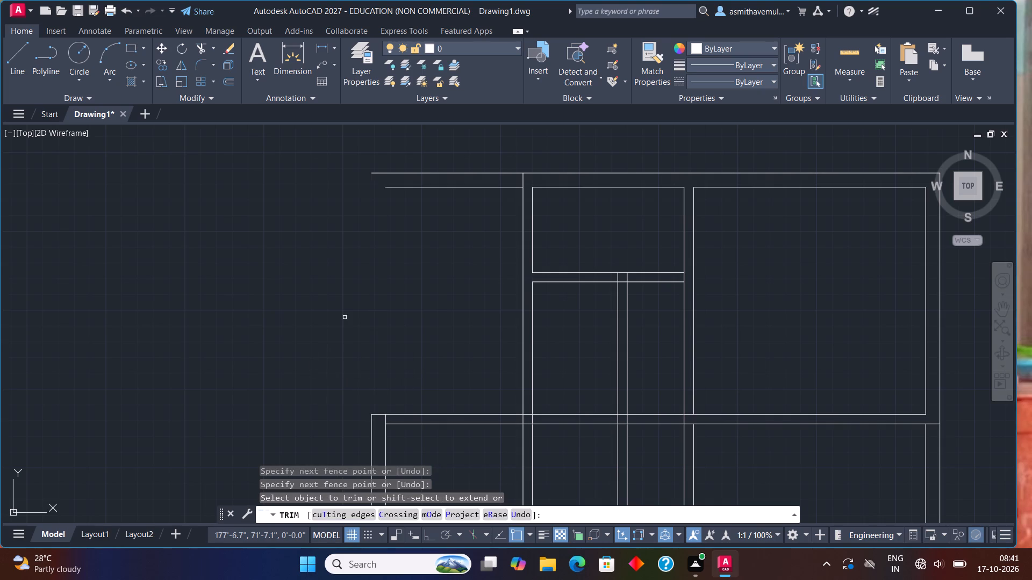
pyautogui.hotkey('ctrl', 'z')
# Trim the inner top and inner left wall lines bounding the upper-left room.
pyautogui.moveTo(435, 184); pyautogui.dragTo(405, 274)
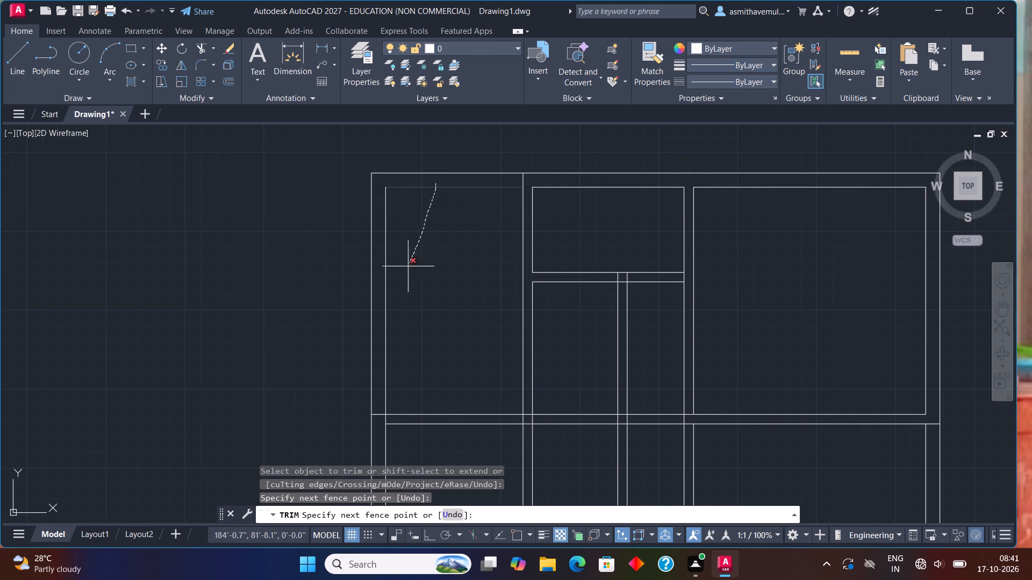
pyautogui.moveTo(405, 274); pyautogui.dragTo(381, 323)
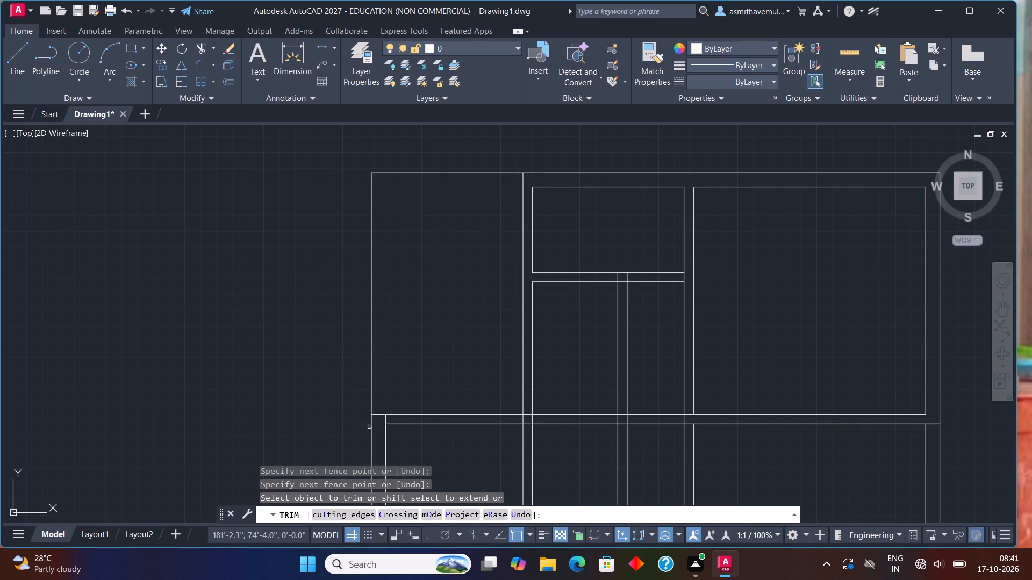
# Trim the two left-hand vertical partitions out of the room between the first and second horizontal partitions.
pyautogui.moveTo(401, 392); pyautogui.dragTo(355, 245, button='middle')
pyautogui.scroll(-1, 366, 272)
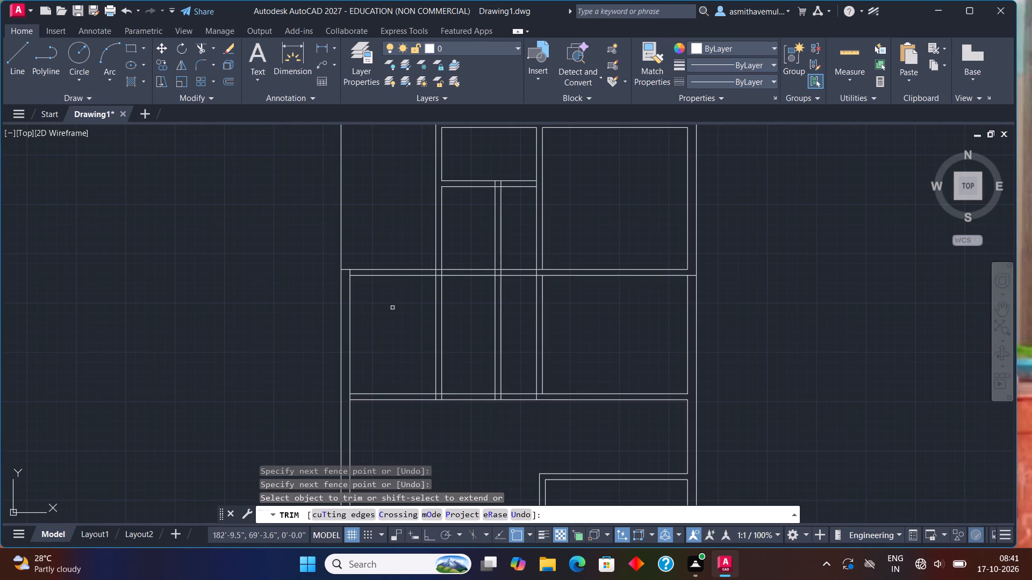
pyautogui.moveTo(508, 320); pyautogui.dragTo(400, 340)
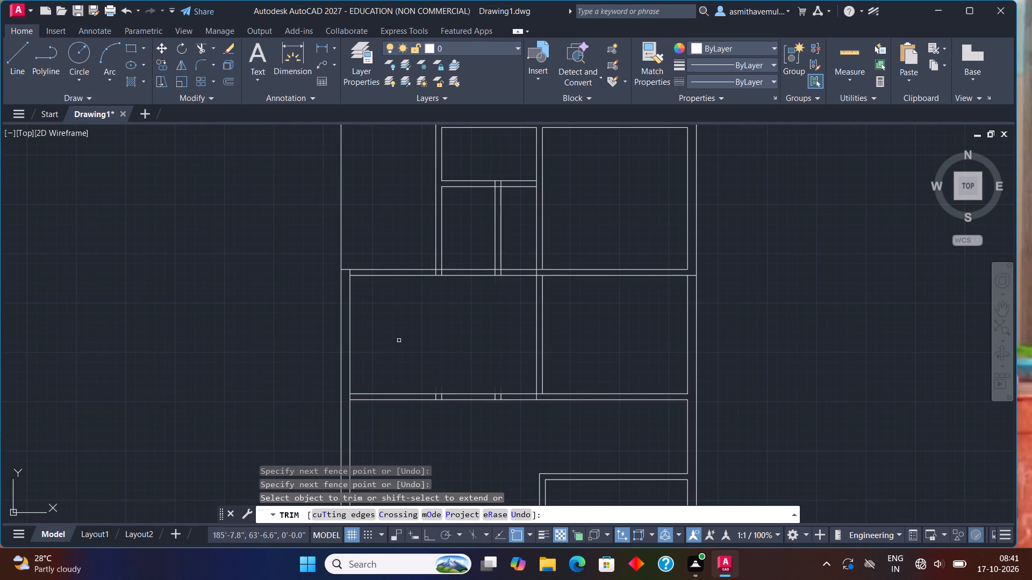
# Trim the leftover stubs inside the second horizontal partition and open its junctions with the inner left wall and main vertical partition.
pyautogui.scroll(1, 378, 397)
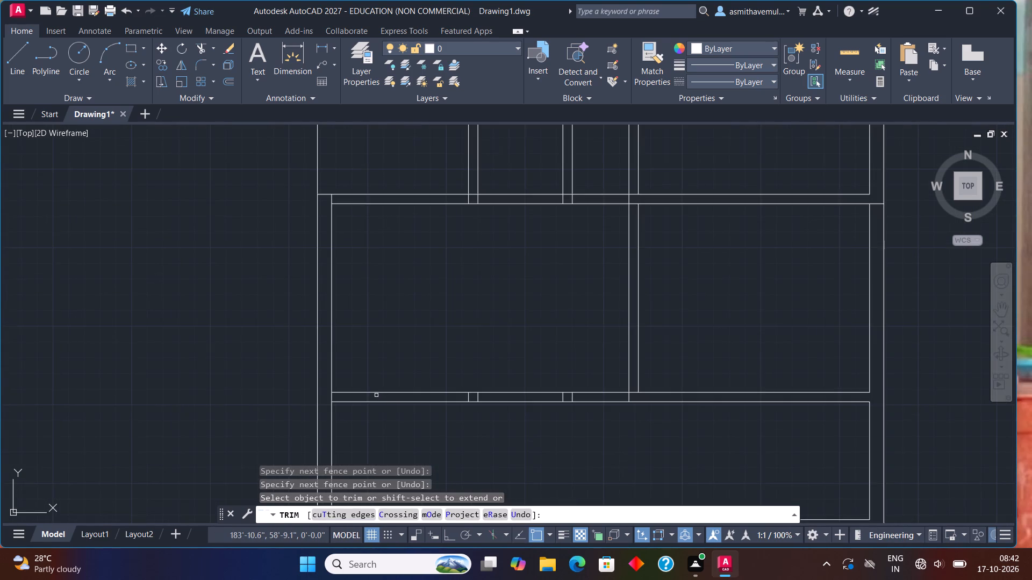
pyautogui.scroll(1, 376, 394)
pyautogui.click(303, 396)
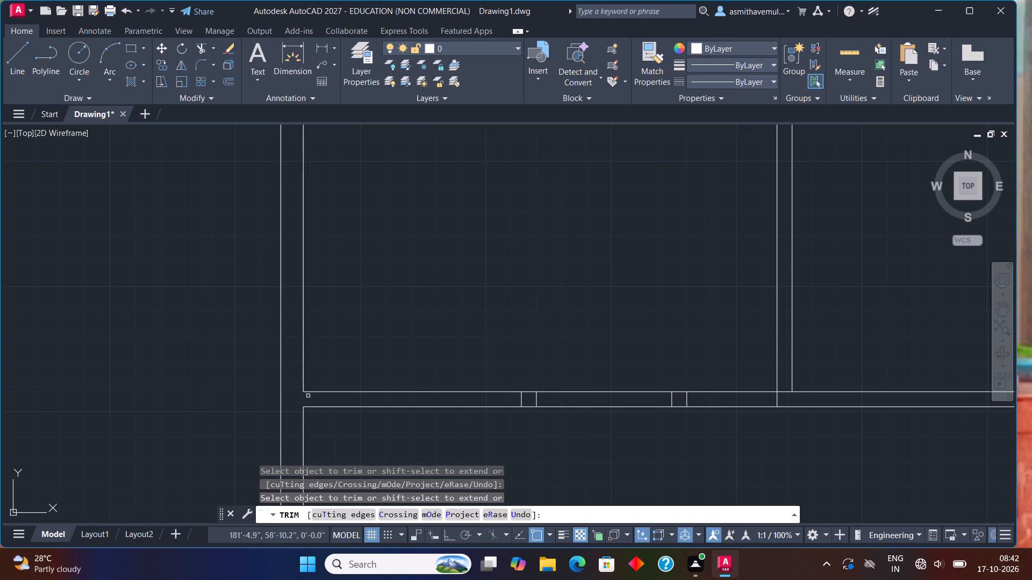
pyautogui.moveTo(508, 400); pyautogui.dragTo(510, 400)
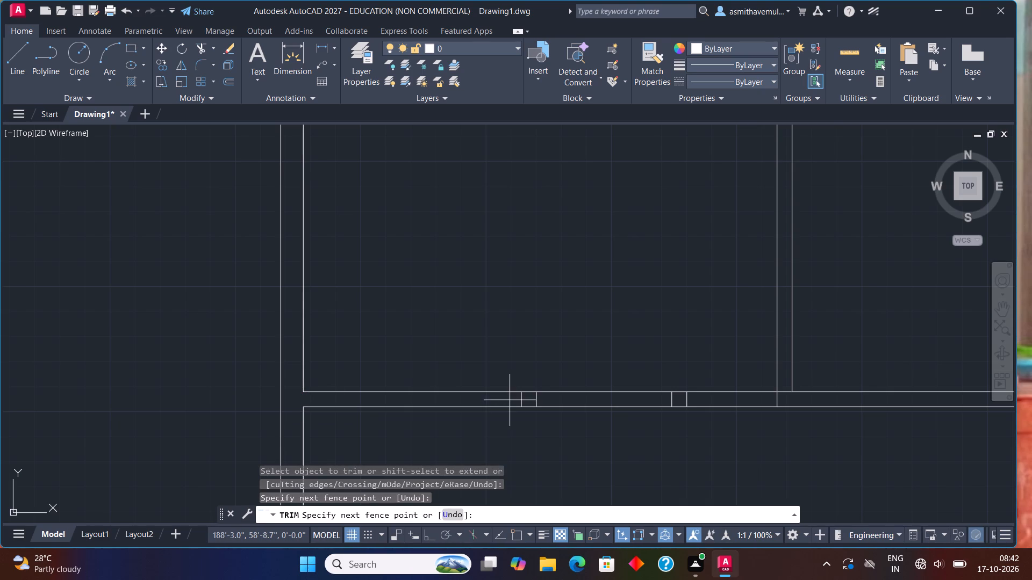
pyautogui.moveTo(510, 400); pyautogui.dragTo(612, 402)
pyautogui.moveTo(612, 402); pyautogui.dragTo(787, 401)
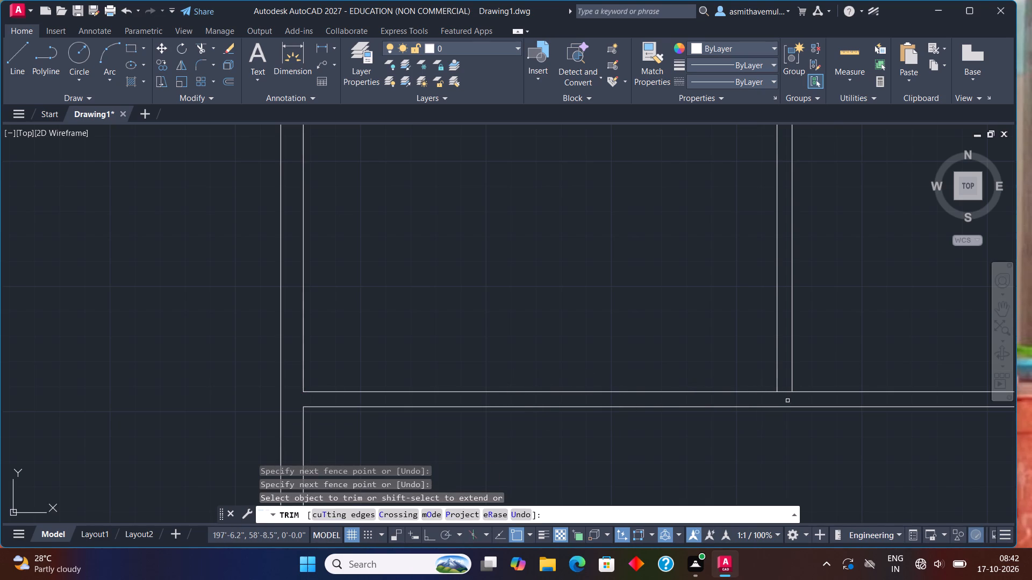
pyautogui.click(789, 393)
# Trim the second horizontal partition's lower line where it runs through the thickness of the right outer wall.
pyautogui.scroll(-2, 716, 339)
pyautogui.moveTo(714, 336); pyautogui.dragTo(708, 340, button='middle')
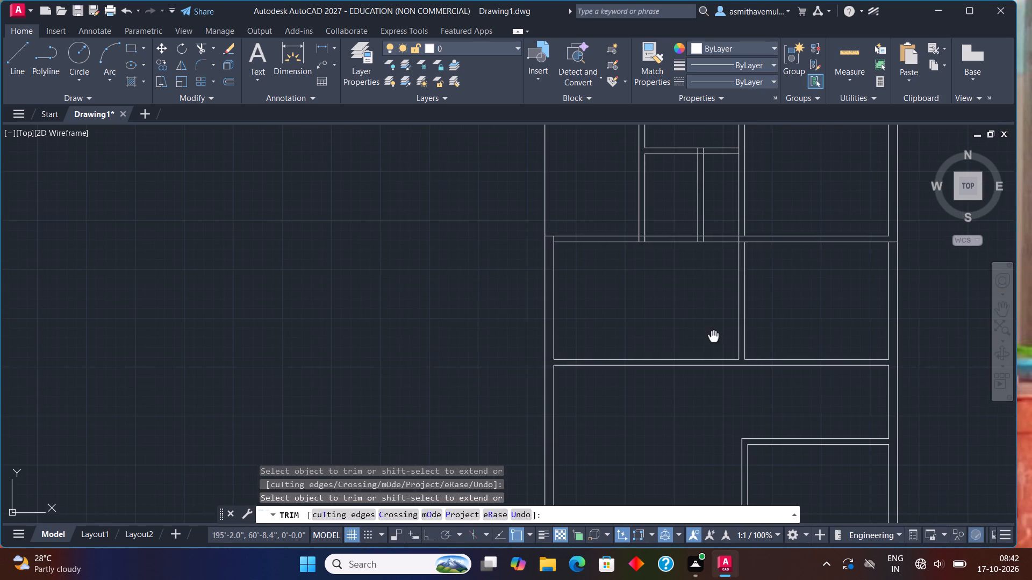
pyautogui.moveTo(708, 340); pyautogui.dragTo(632, 450, button='middle')
pyautogui.scroll(1, 823, 360)
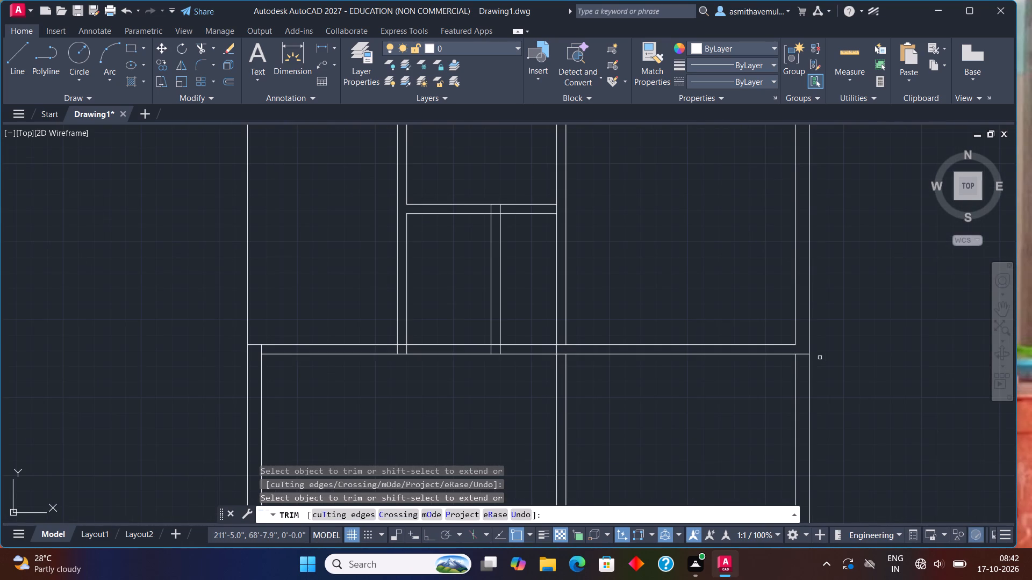
pyautogui.click(807, 355)
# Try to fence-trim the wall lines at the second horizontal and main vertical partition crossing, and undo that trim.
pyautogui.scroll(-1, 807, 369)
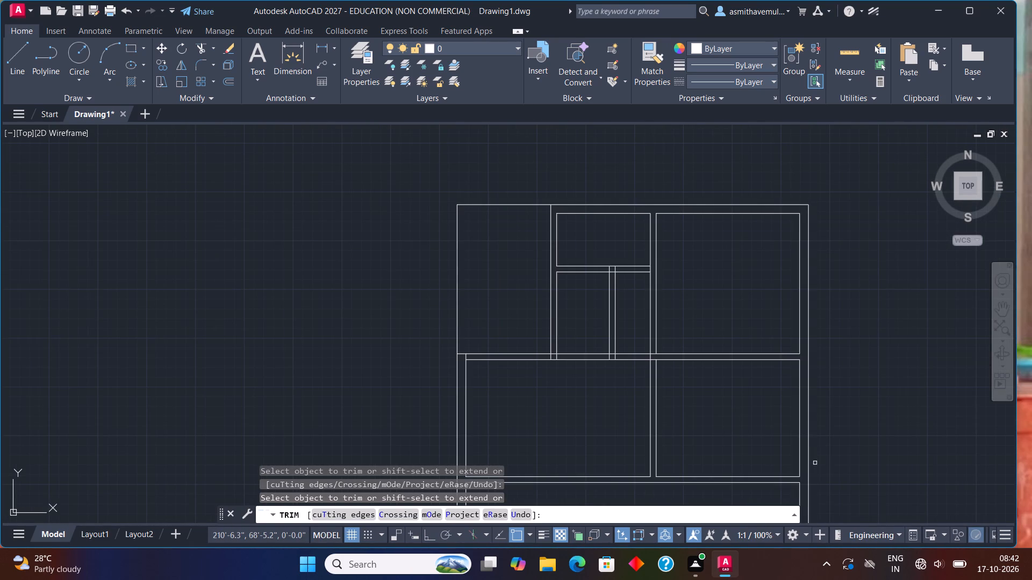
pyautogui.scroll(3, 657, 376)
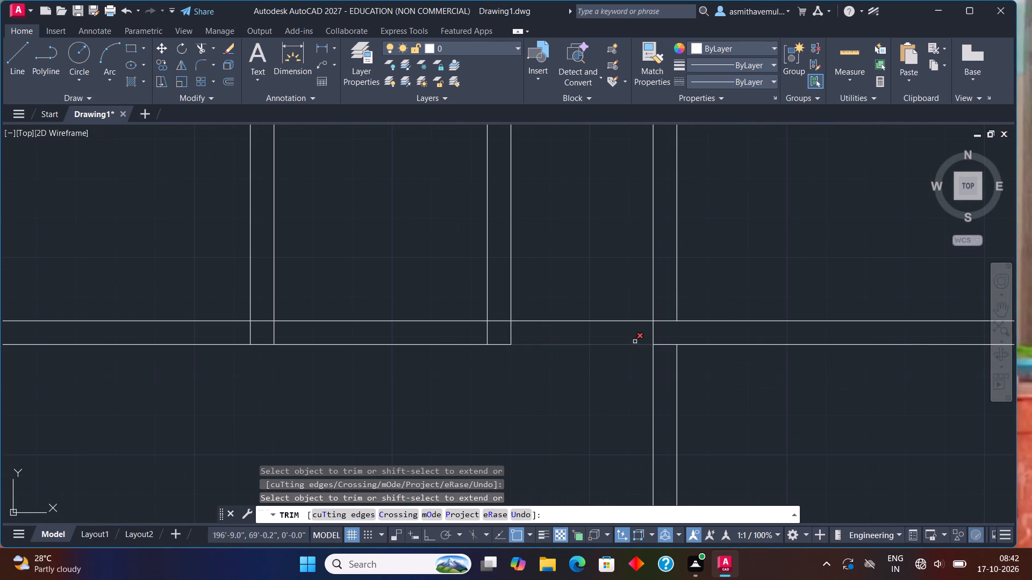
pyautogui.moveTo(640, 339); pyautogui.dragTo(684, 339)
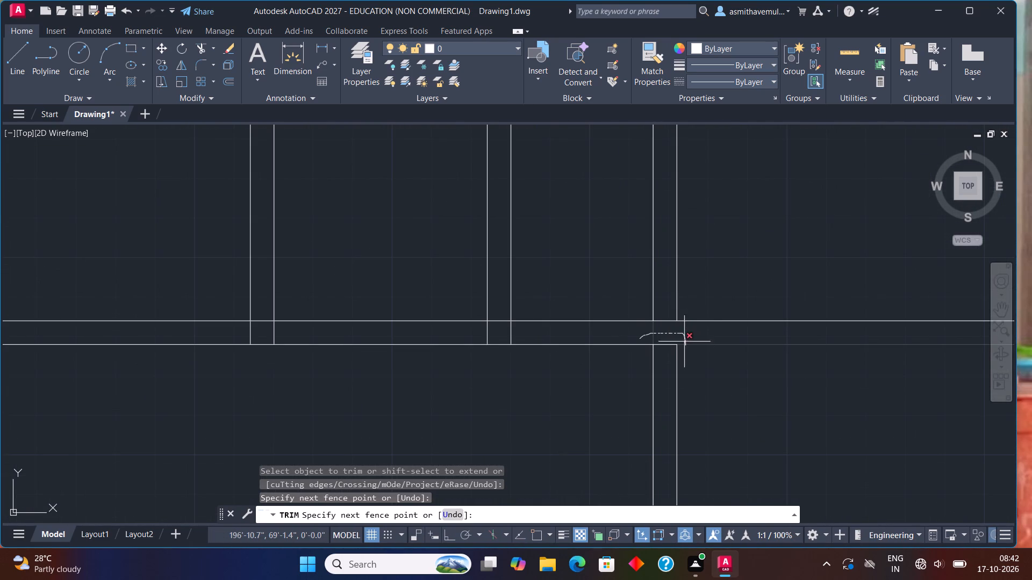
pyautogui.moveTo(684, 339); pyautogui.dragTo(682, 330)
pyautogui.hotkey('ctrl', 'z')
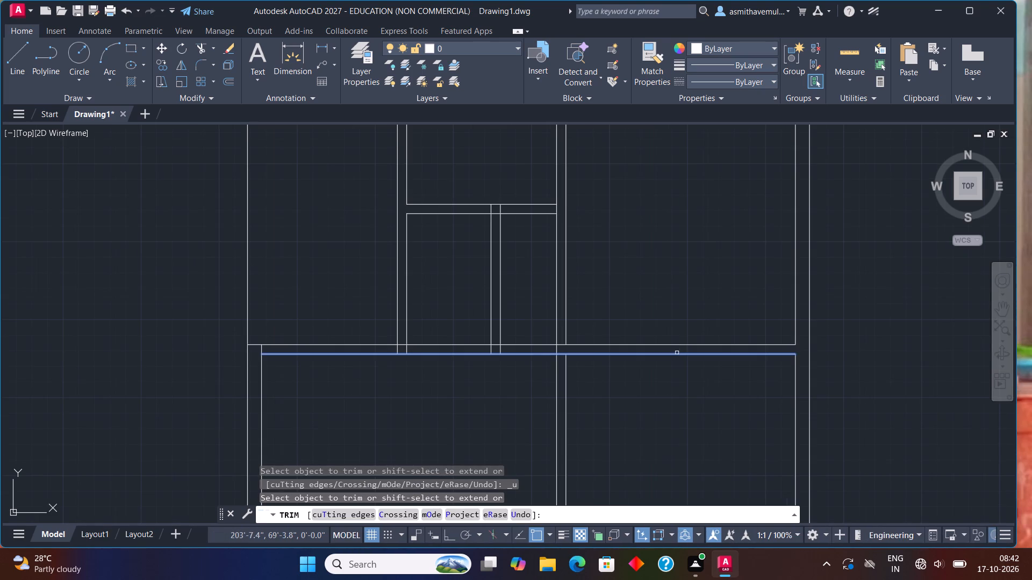
# Trim the lines inside the crossing of the second horizontal partition and main vertical partition so the junction is fully open.
pyautogui.scroll(2, 528, 351)
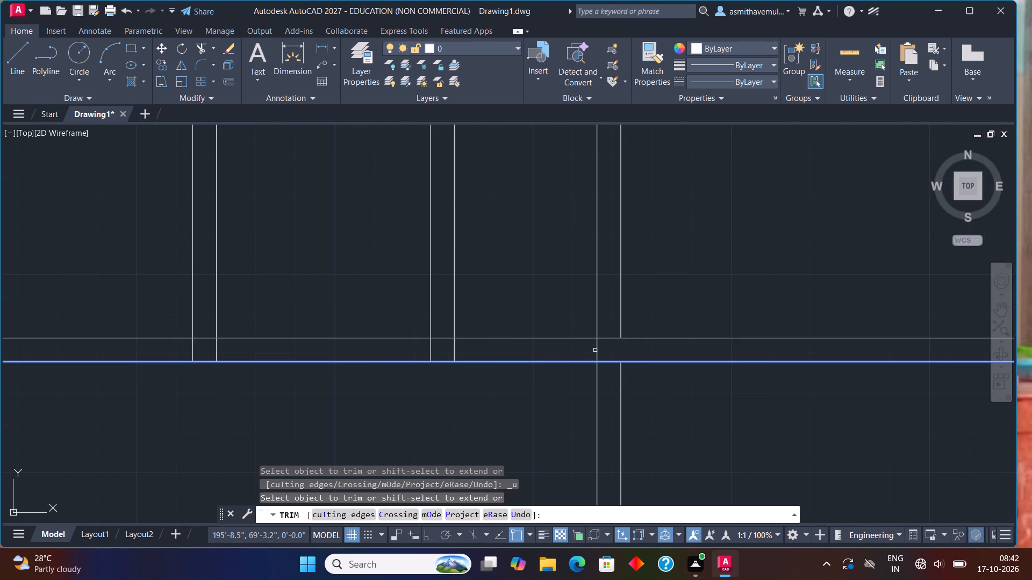
pyautogui.click(596, 349)
pyautogui.click(603, 338)
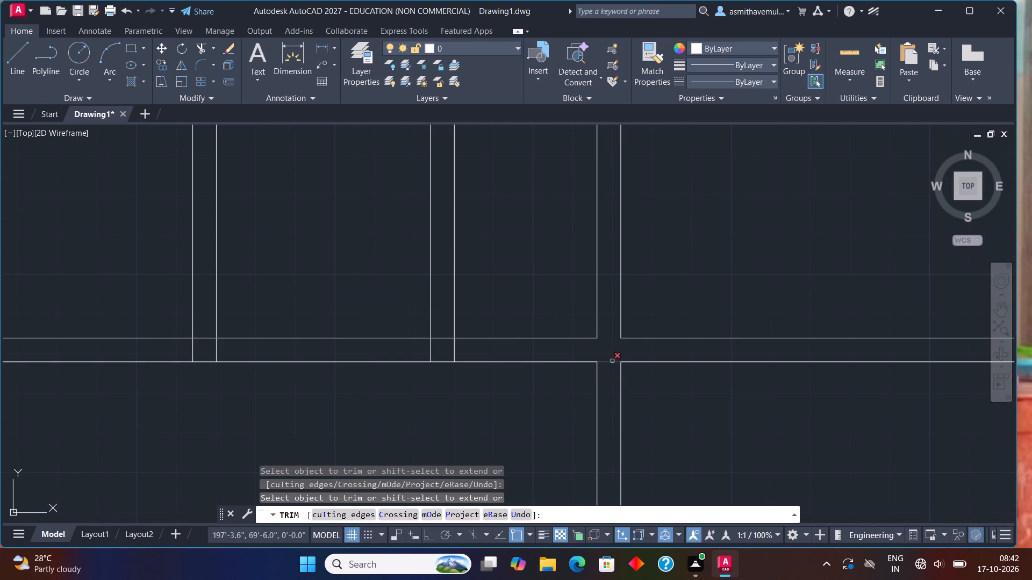
pyautogui.click(612, 361)
# Trim the stubs of both short vertical partitions and the inner left wall inside the second horizontal partition, opening both partition junctions.
pyautogui.moveTo(492, 349); pyautogui.dragTo(477, 351)
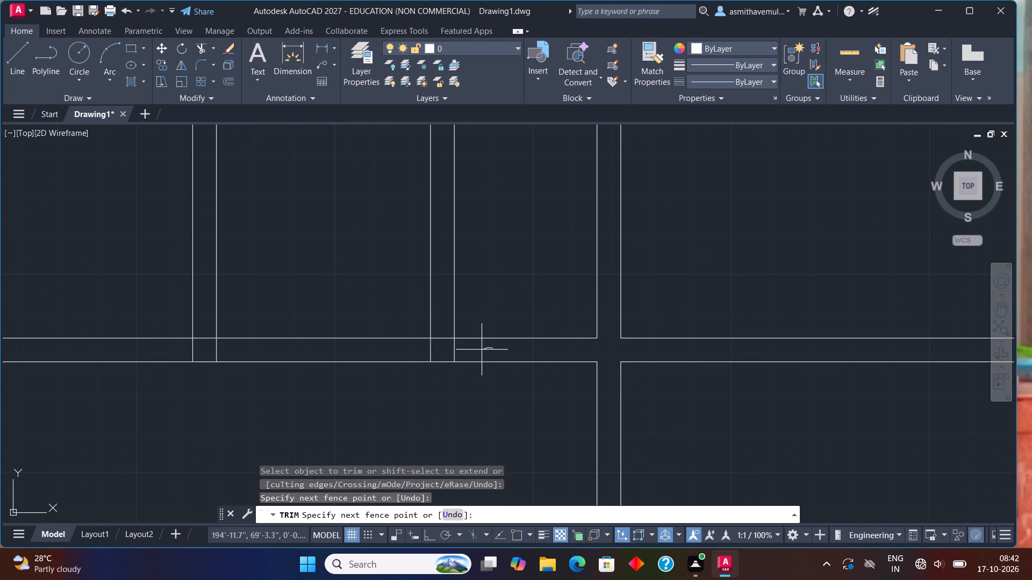
pyautogui.moveTo(477, 351); pyautogui.dragTo(421, 352)
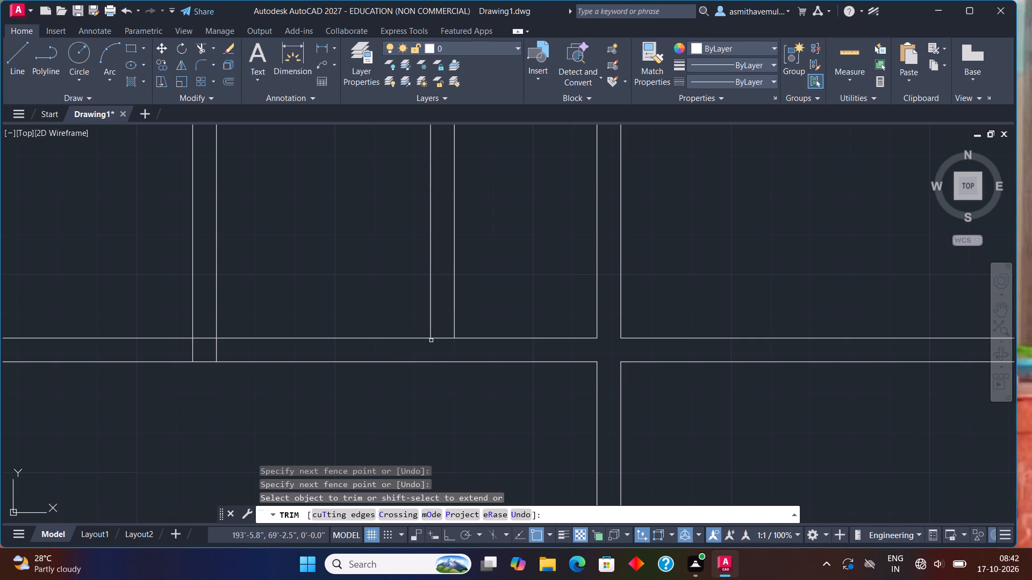
pyautogui.click(437, 336)
pyautogui.scroll(-2, 352, 378)
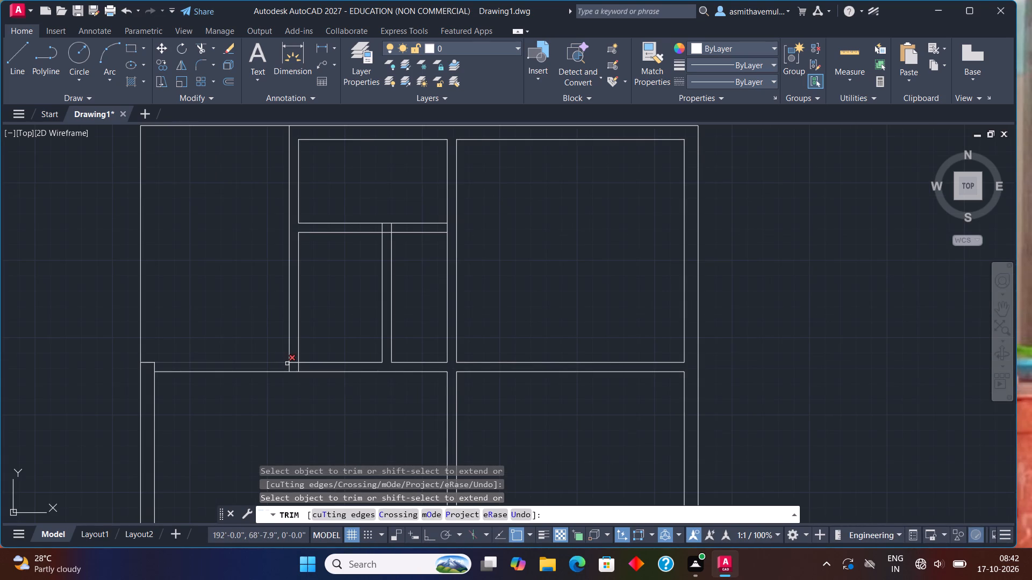
pyautogui.scroll(1, 287, 364)
pyautogui.click(291, 364)
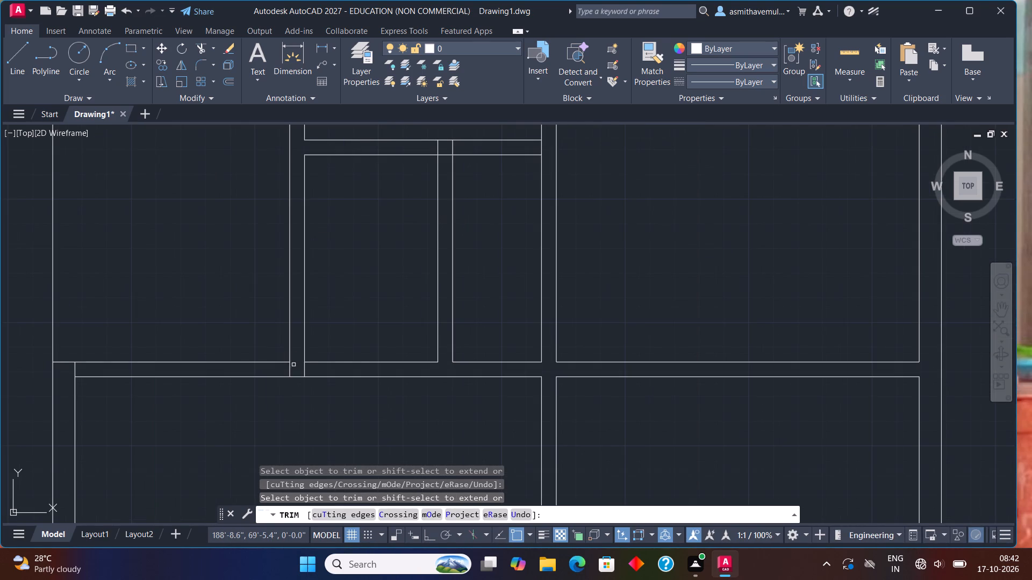
pyautogui.moveTo(311, 368); pyautogui.dragTo(278, 367)
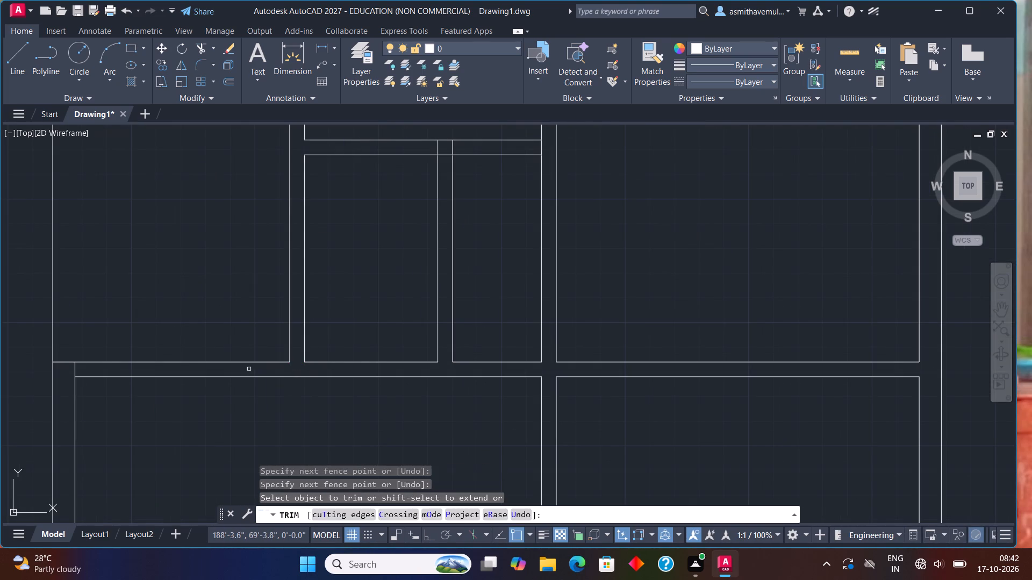
pyautogui.click(75, 369)
# Clear the horizontal partition below the upper-middle room by trimming its stubs and opening its junctions with the short and main vertical partitions.
pyautogui.scroll(-1, 90, 350)
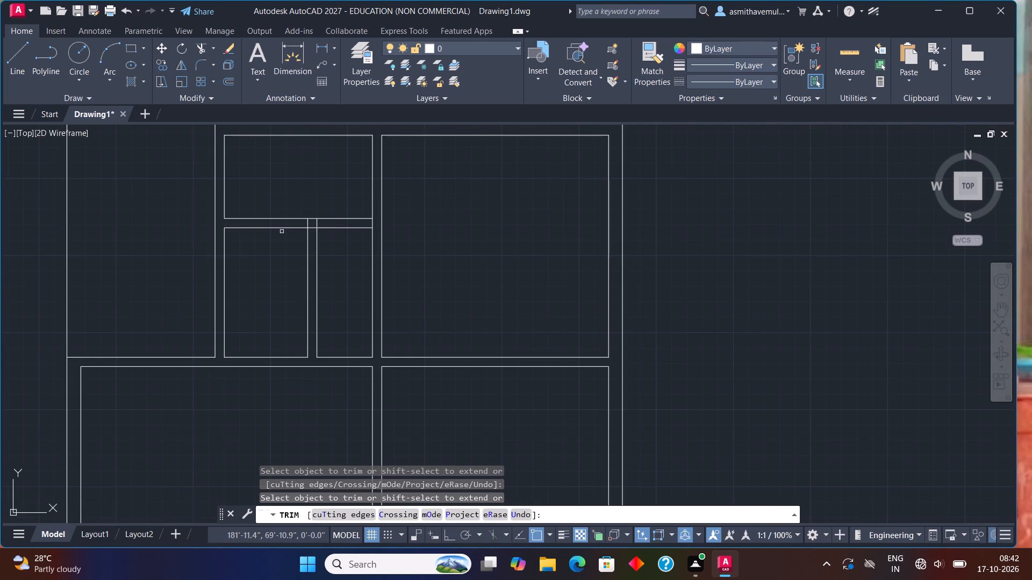
pyautogui.scroll(2, 284, 225)
pyautogui.moveTo(327, 223); pyautogui.dragTo(336, 221)
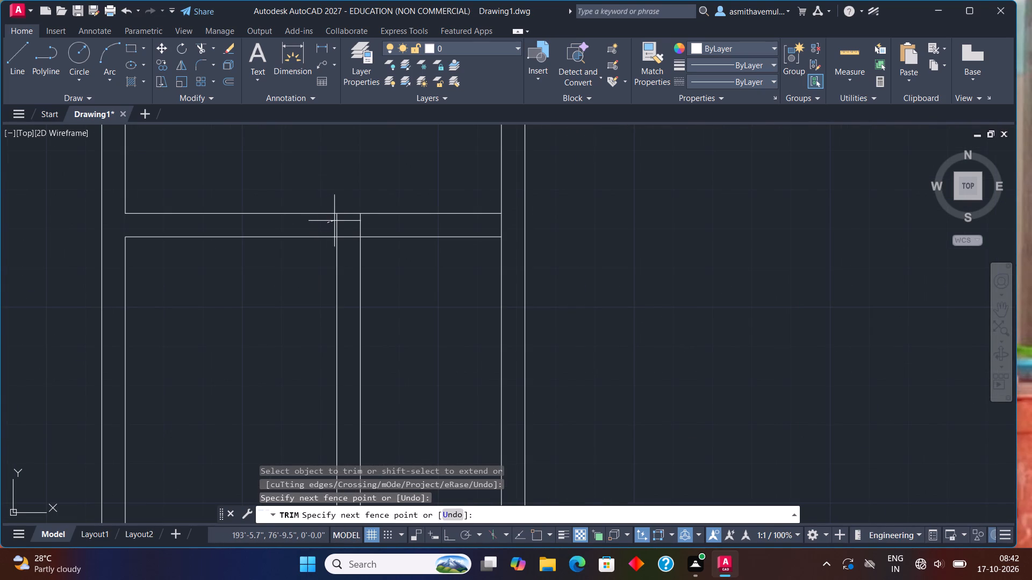
pyautogui.moveTo(336, 221); pyautogui.dragTo(432, 235)
pyautogui.moveTo(352, 235); pyautogui.dragTo(348, 252)
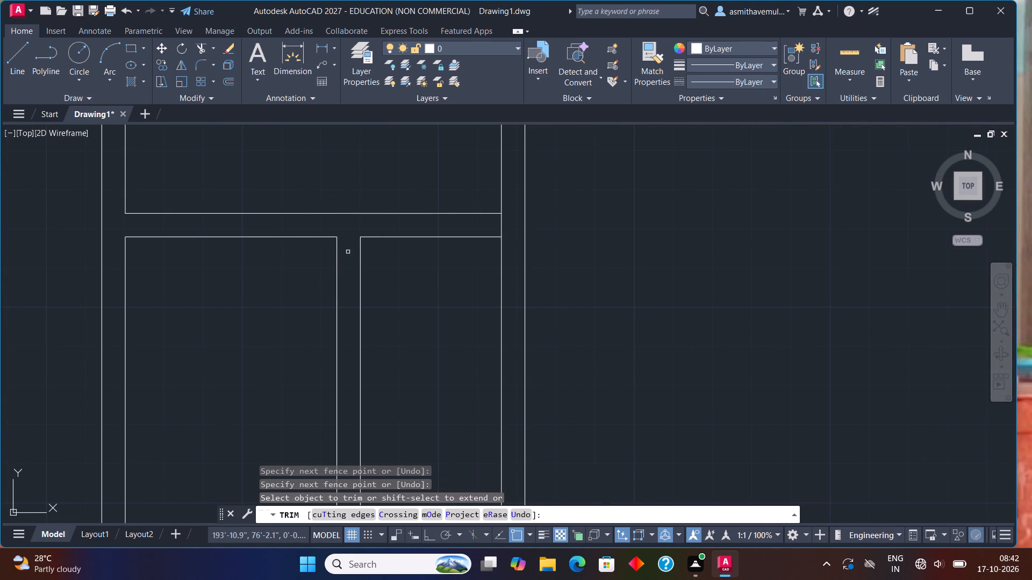
pyautogui.click(503, 226)
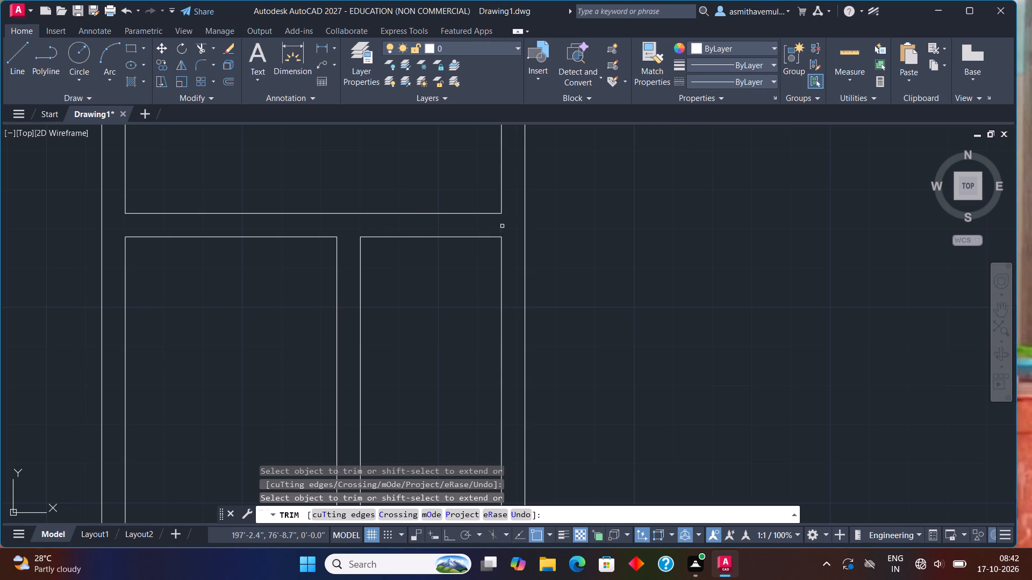
# Examine the whole floor plan from the top rooms to the bottom rooms for leftover wall lines, and end the trimming.
pyautogui.scroll(-3, 427, 234)
pyautogui.moveTo(394, 222); pyautogui.dragTo(407, 306, button='middle')
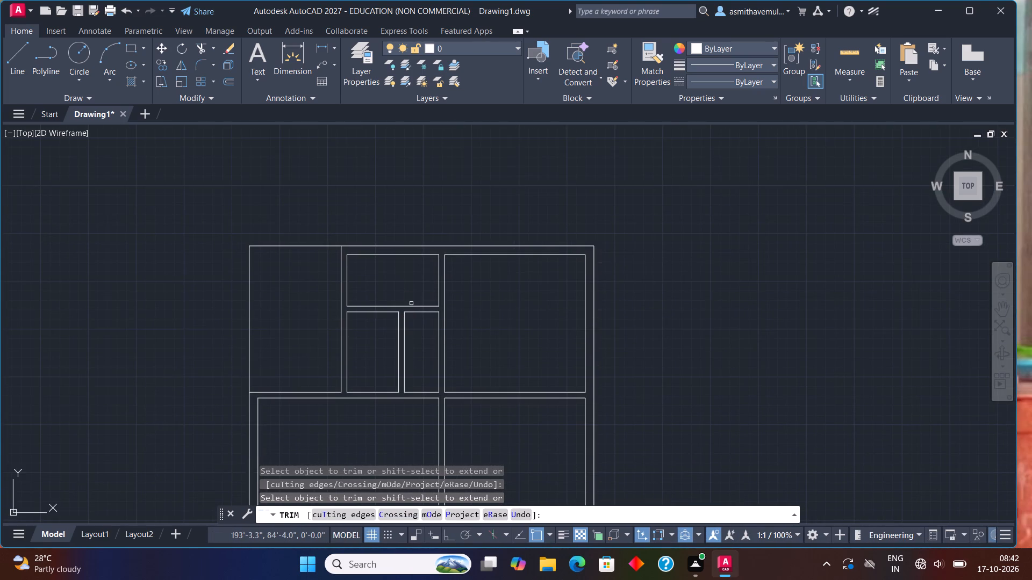
pyautogui.scroll(-1, 501, 327)
pyautogui.scroll(1, 521, 403)
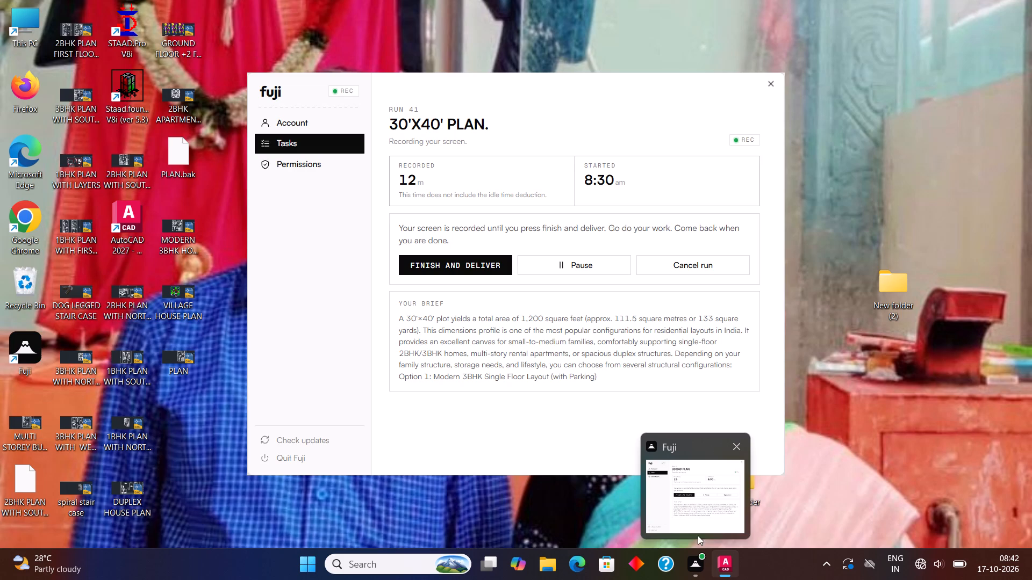
pyautogui.moveTo(414, 330); pyautogui.dragTo(449, 177, button='middle')
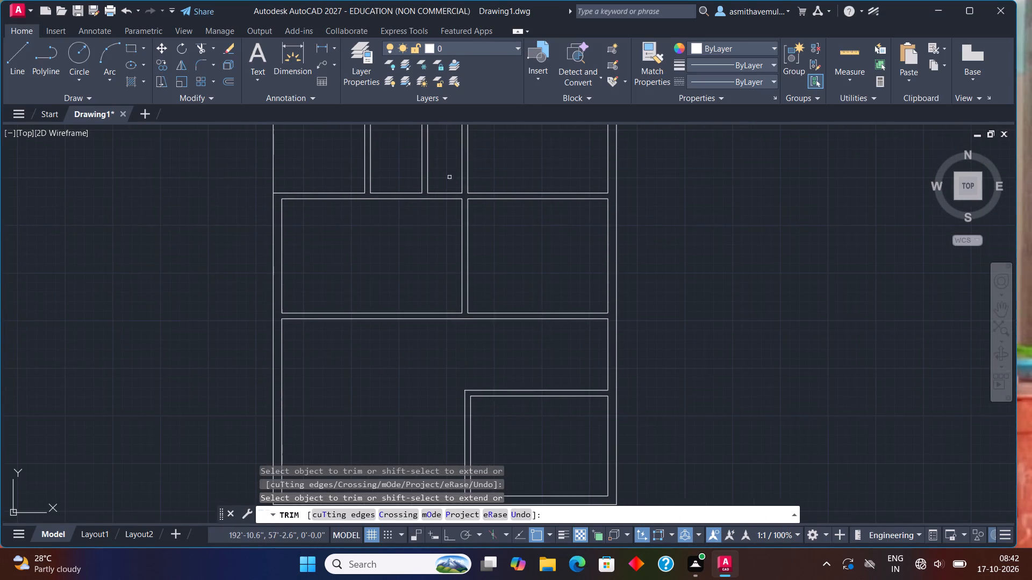
pyautogui.scroll(-1, 417, 327)
pyautogui.moveTo(413, 430); pyautogui.dragTo(423, 389, button='middle')
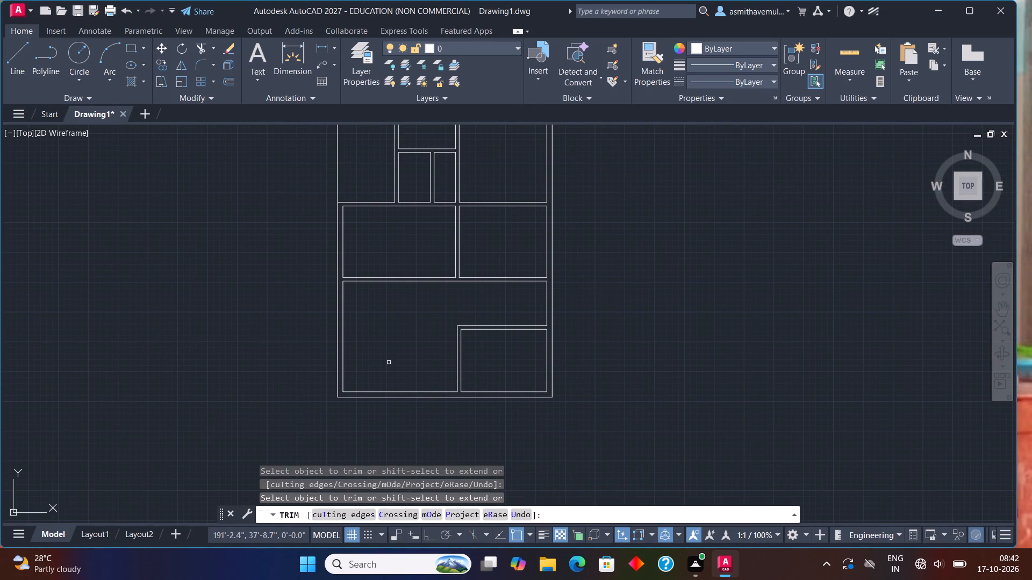
pyautogui.press('Escape')
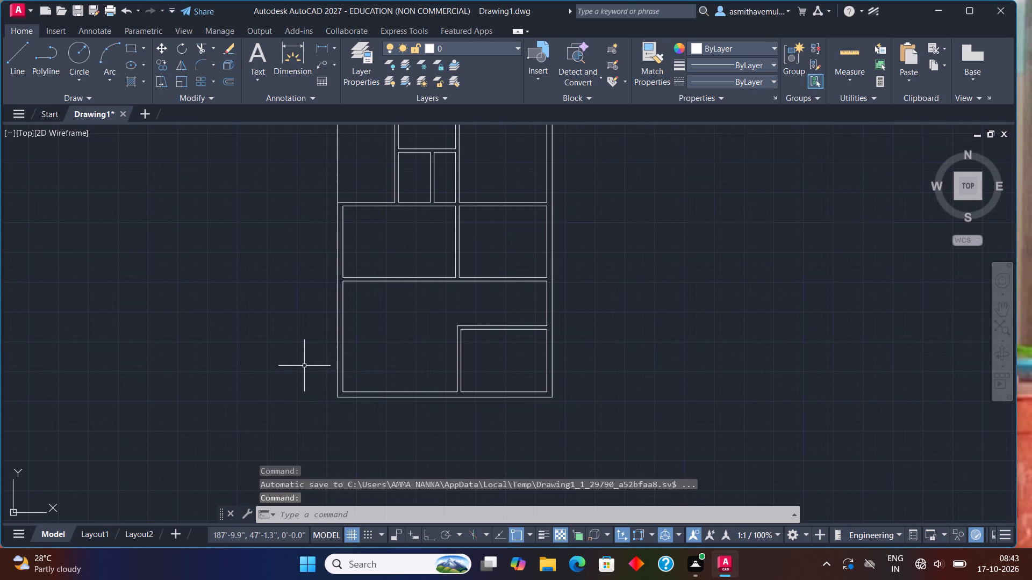
# With Ortho on, draw a line across the main vertical partition, starting 3" below the upper-middle room's inner corner beside it.
pyautogui.scroll(1, 303, 365)
pyautogui.scroll(-1, 294, 349)
pyautogui.moveTo(387, 271); pyautogui.dragTo(362, 374, button='middle')
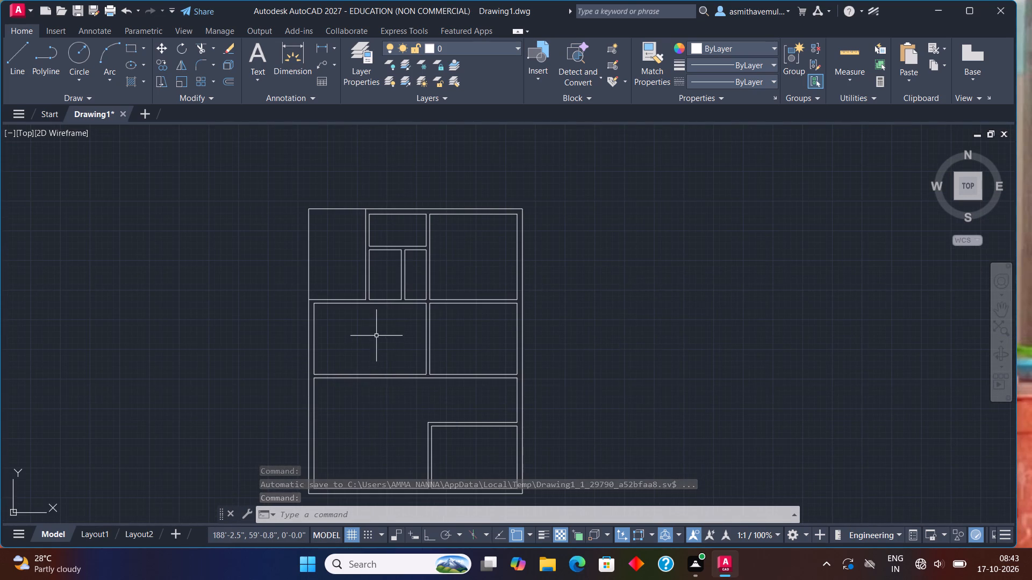
pyautogui.scroll(1, 381, 295)
pyautogui.moveTo(381, 295); pyautogui.dragTo(370, 397, button='middle')
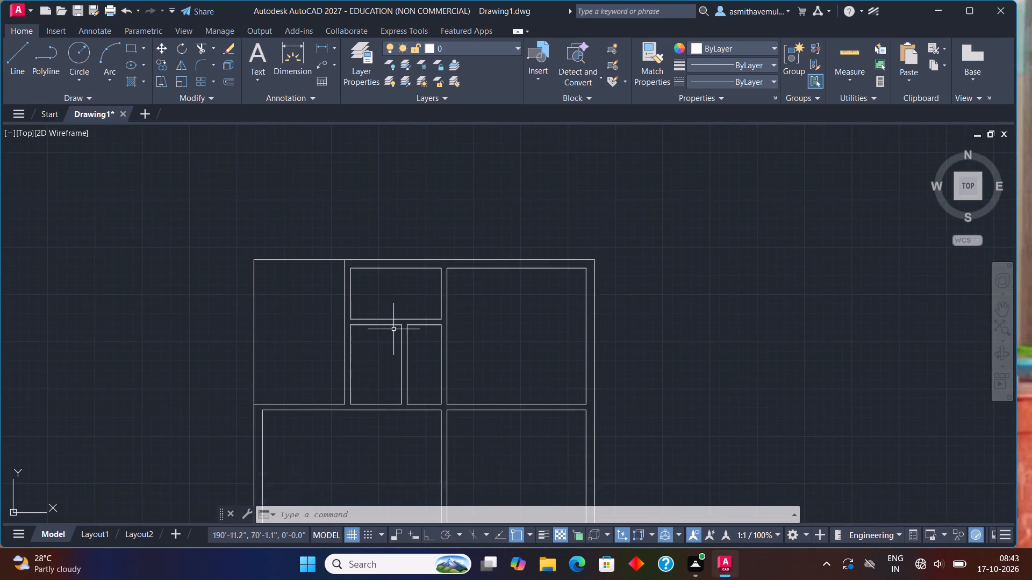
pyautogui.scroll(1, 393, 328)
pyautogui.press('l')
pyautogui.press('Return')
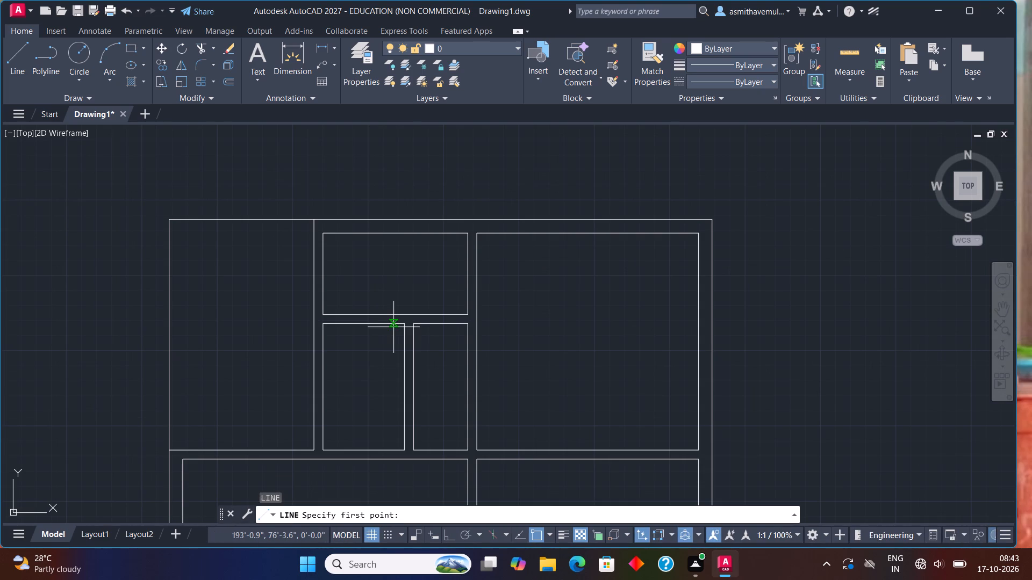
pyautogui.write('FROM')
pyautogui.press('Return')
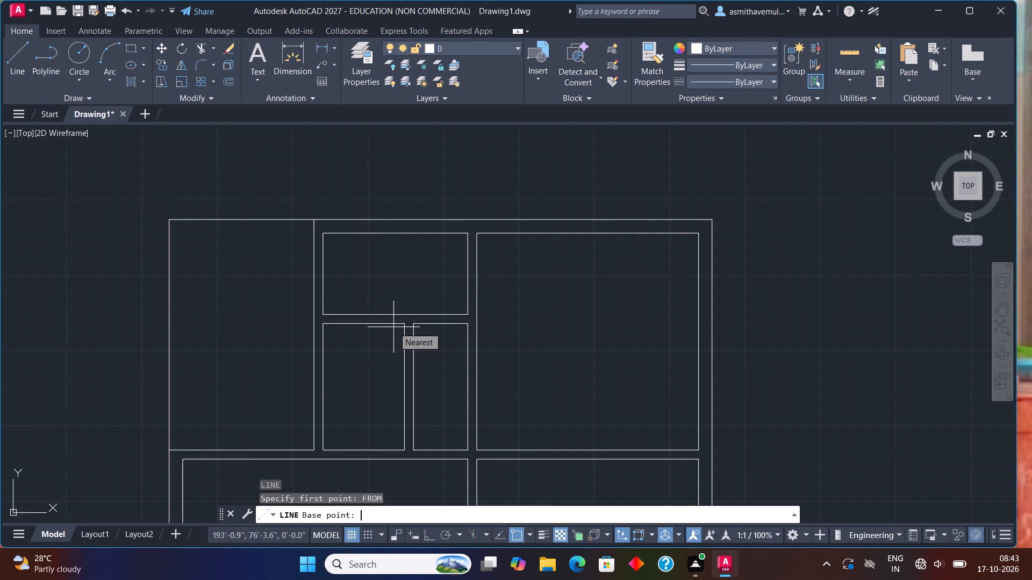
pyautogui.scroll(1, 494, 259)
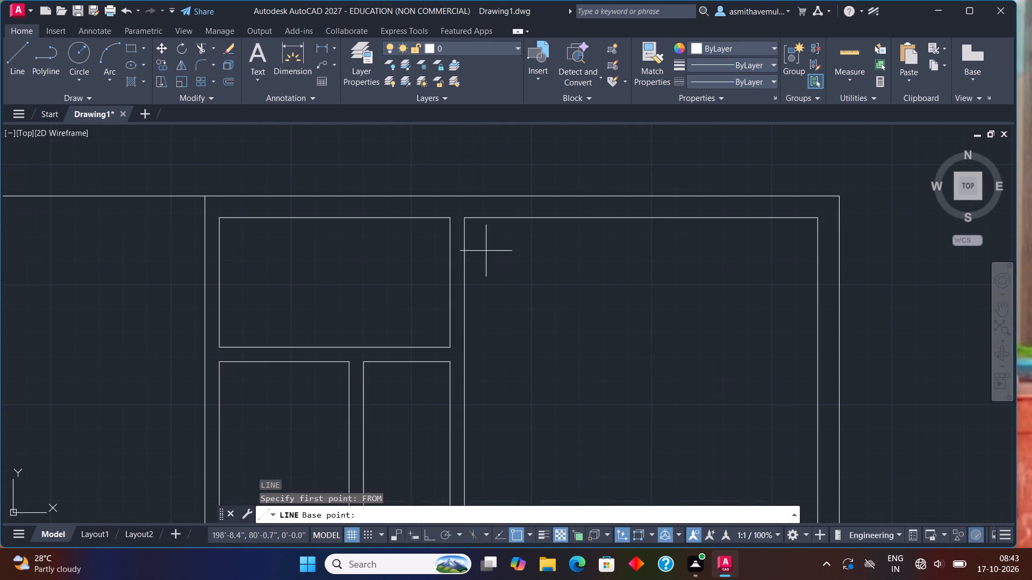
pyautogui.click(449, 218)
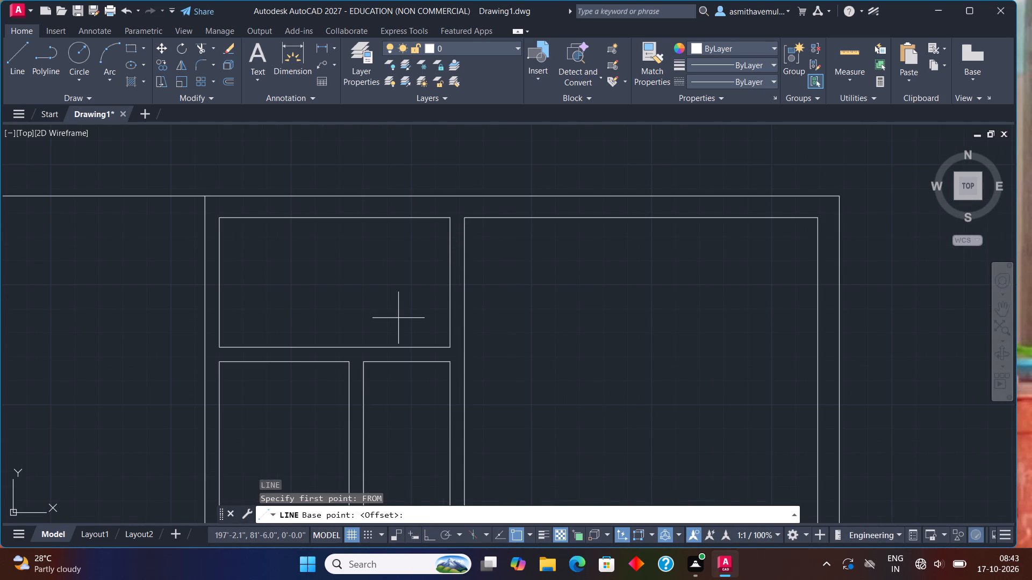
pyautogui.write('@0,-3"')
pyautogui.press('Return')
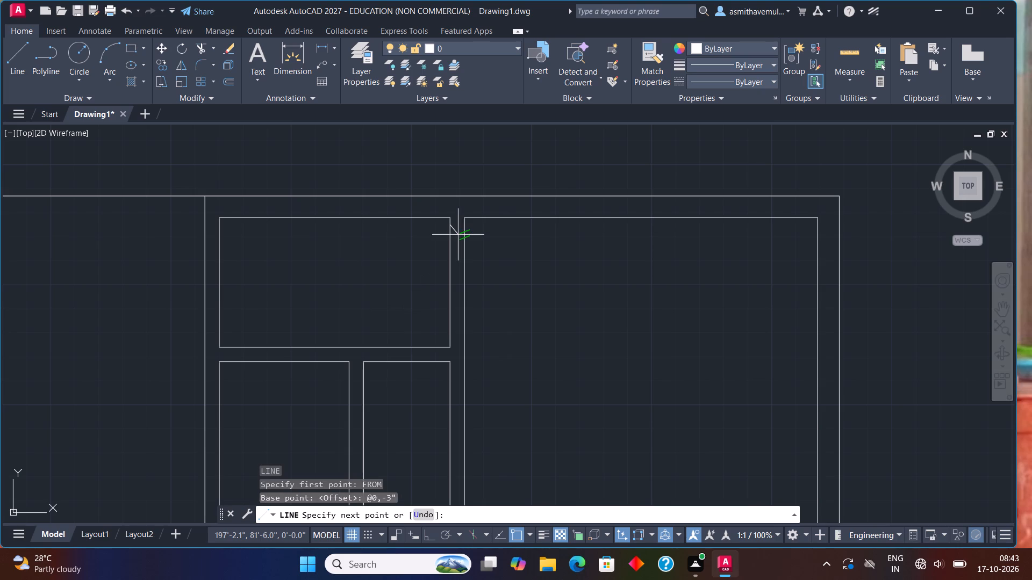
pyautogui.press('F8')
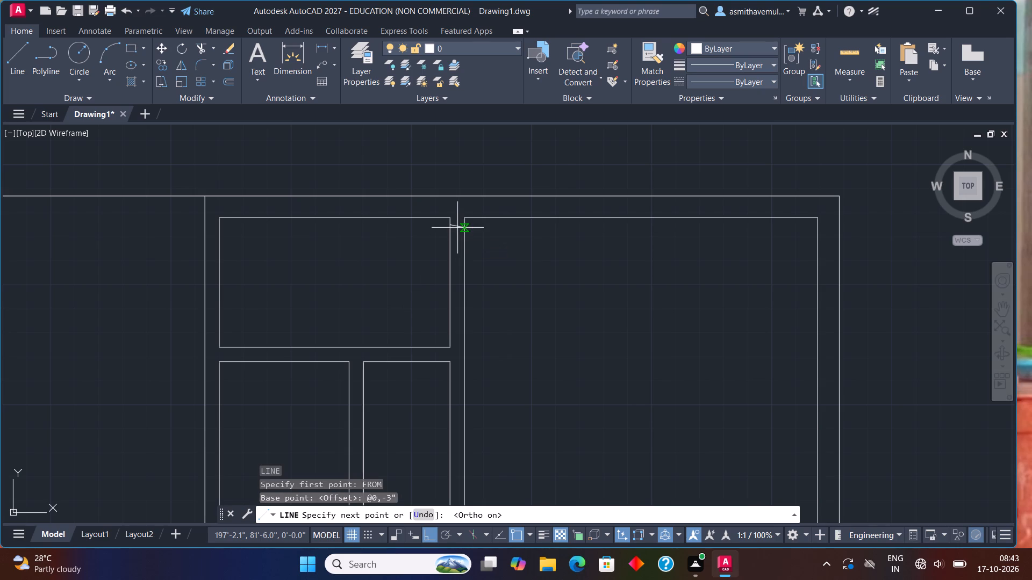
pyautogui.scroll(3, 457, 227)
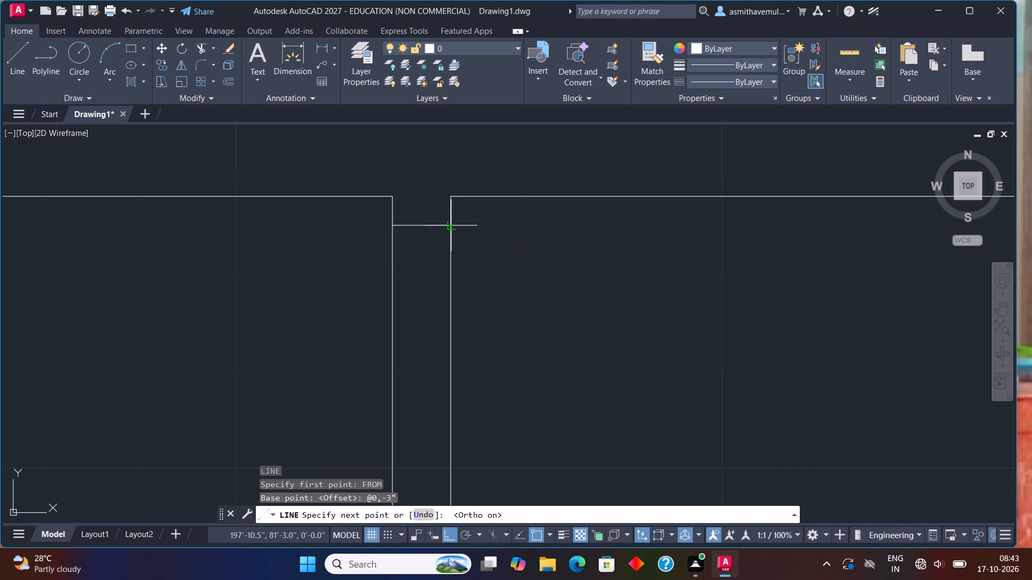
pyautogui.click(454, 224)
pyautogui.press('Escape')
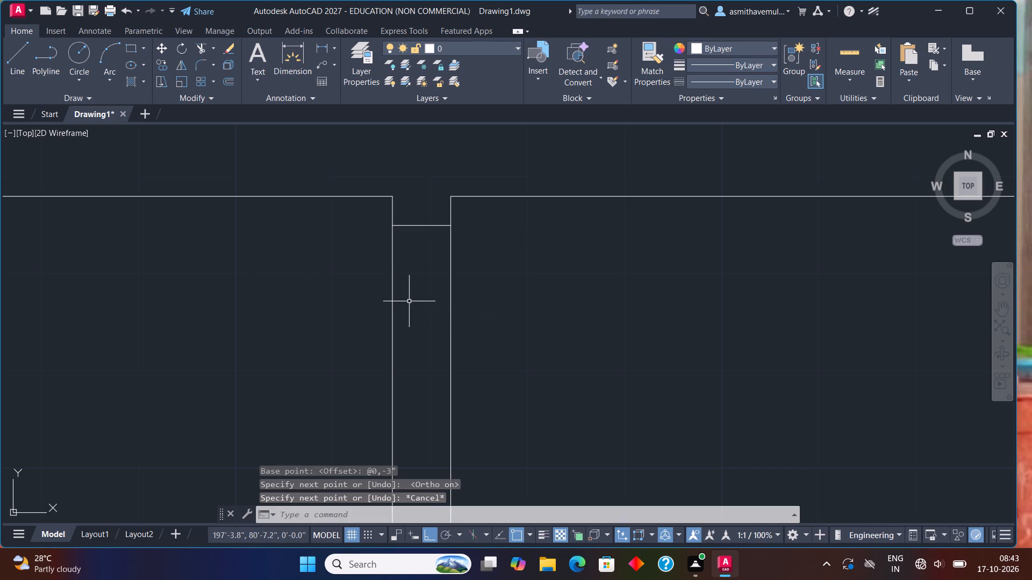
# Offset the short line across the main vertical partition 3" downward.
pyautogui.press('o')
pyautogui.press('Return')
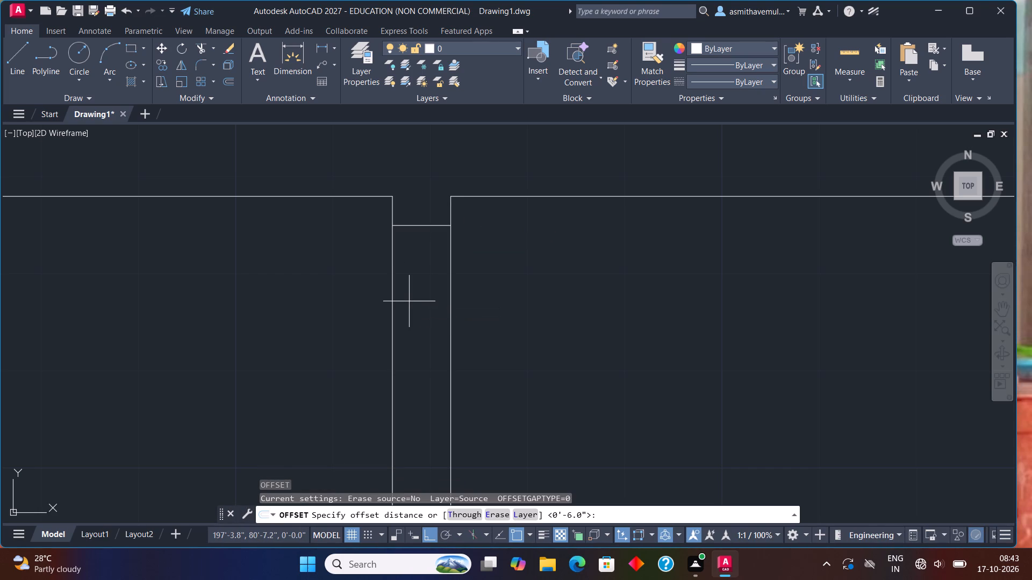
pyautogui.press('3')
pyautogui.hotkey('shift', '"')
pyautogui.press('Return')
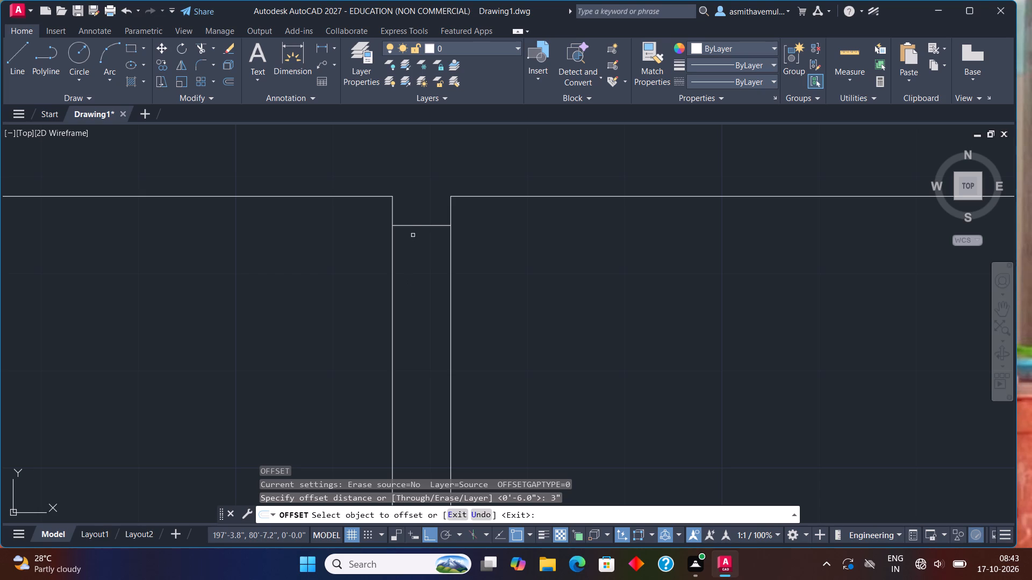
pyautogui.click(414, 226)
pyautogui.click(425, 299)
pyautogui.press('Escape')
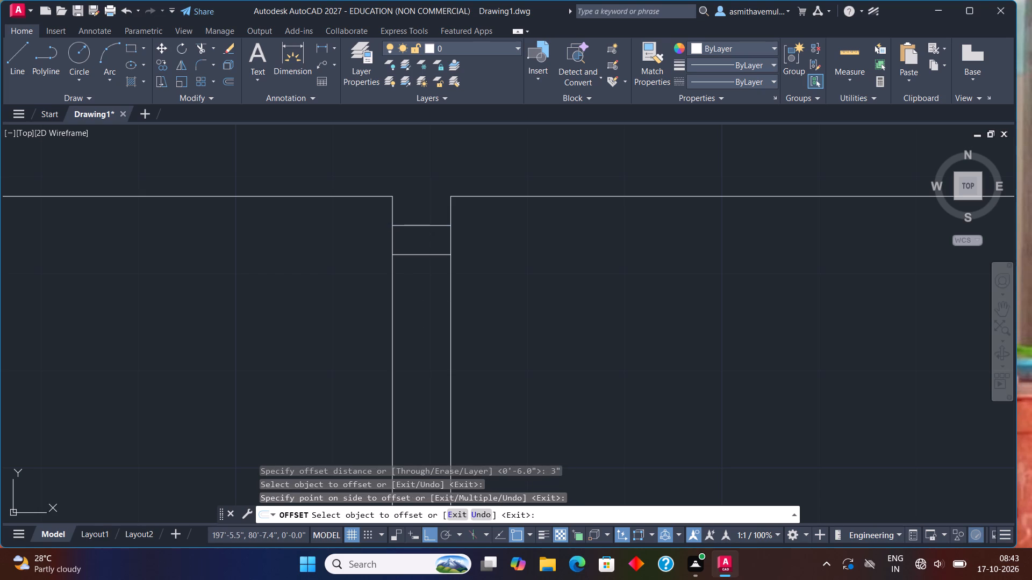
# Offset the lower short line across the main vertical partition 3' downward to mark the door opening's width.
pyautogui.press('o')
pyautogui.press('Return')
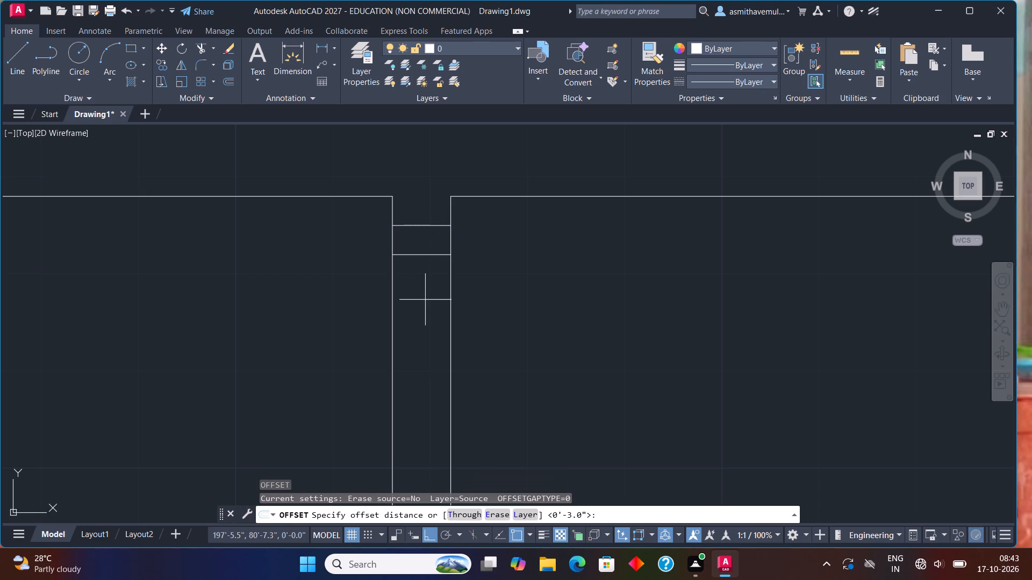
pyautogui.write("3'")
pyautogui.press('Return')
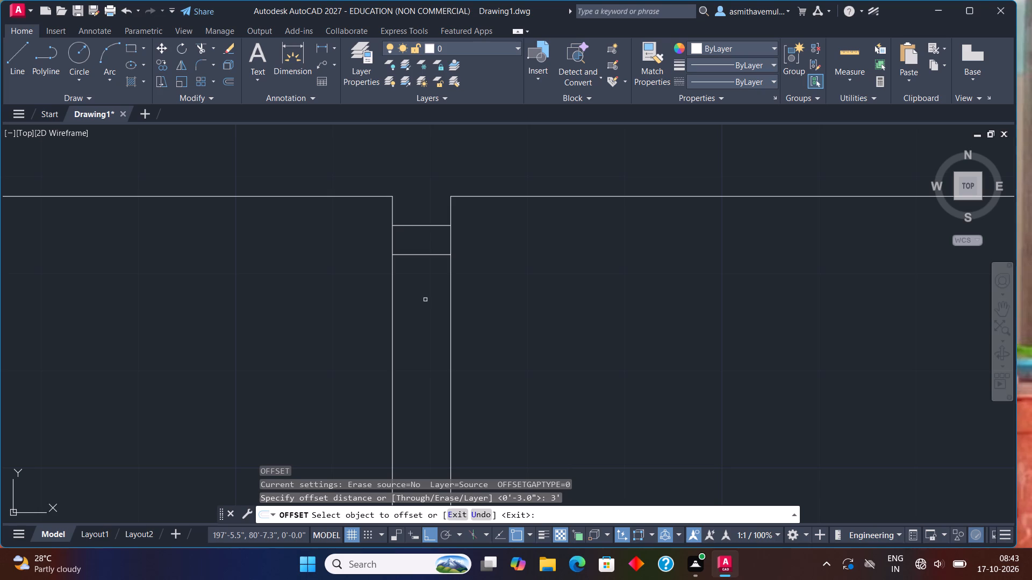
pyautogui.click(422, 255)
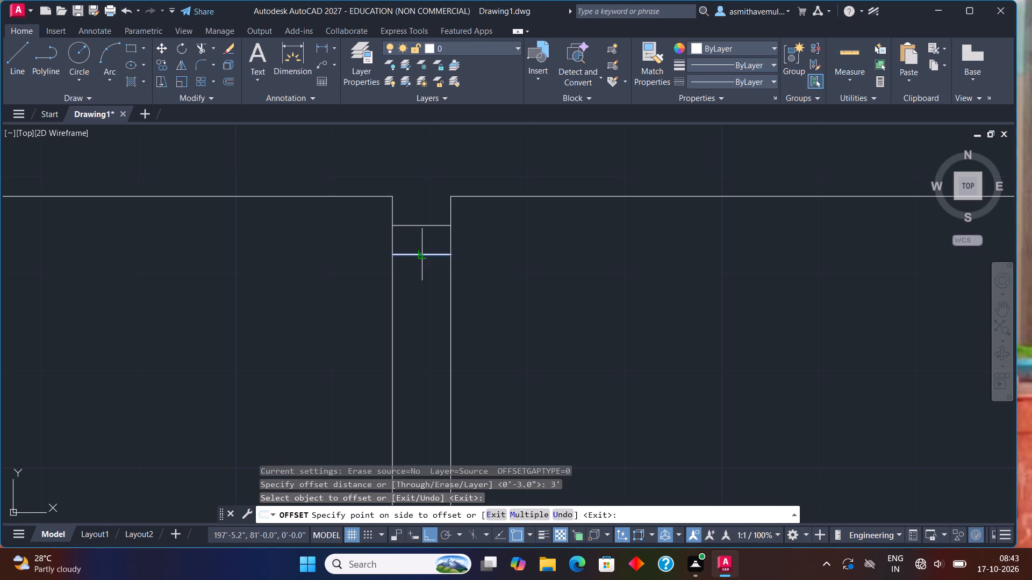
pyautogui.click(422, 303)
pyautogui.scroll(-2, 422, 306)
pyautogui.moveTo(429, 330); pyautogui.dragTo(429, 322, button='middle')
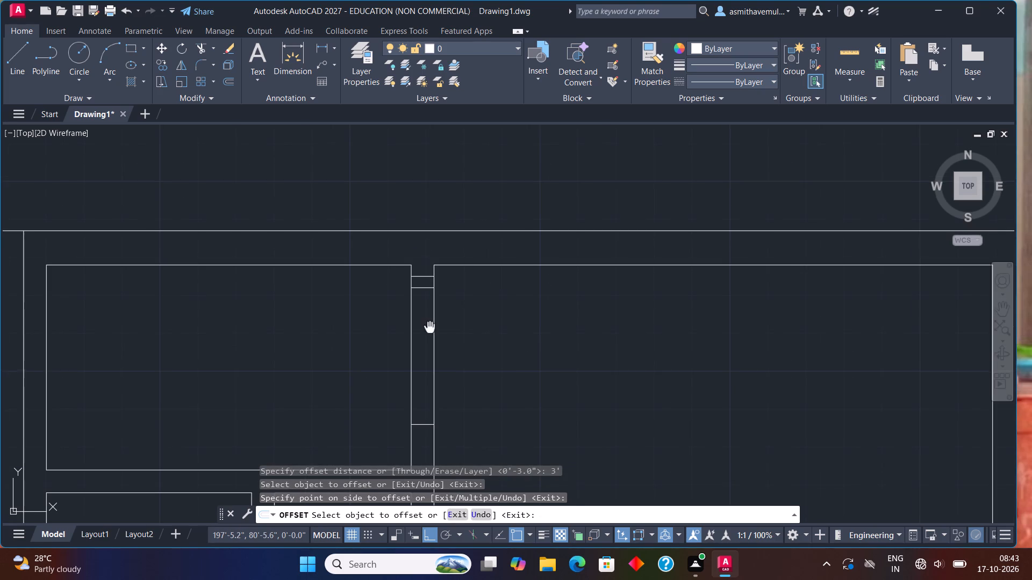
pyautogui.moveTo(429, 322); pyautogui.dragTo(424, 253, button='middle')
pyautogui.press('Escape')
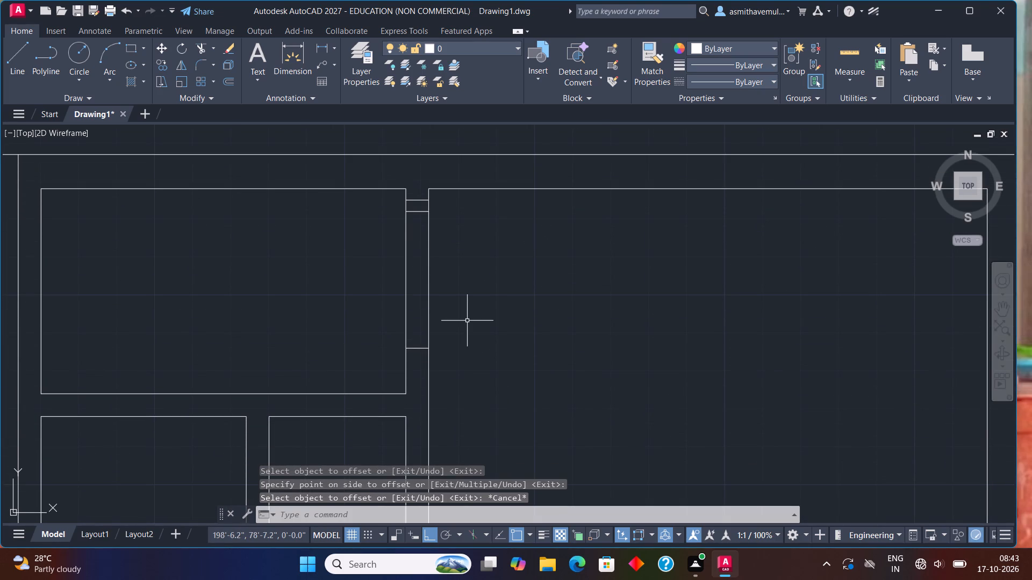
# Offset the line at the opening's lower end 3" downward to mark the second door jamb.
pyautogui.press('o')
pyautogui.press('Return')
pyautogui.press('3')
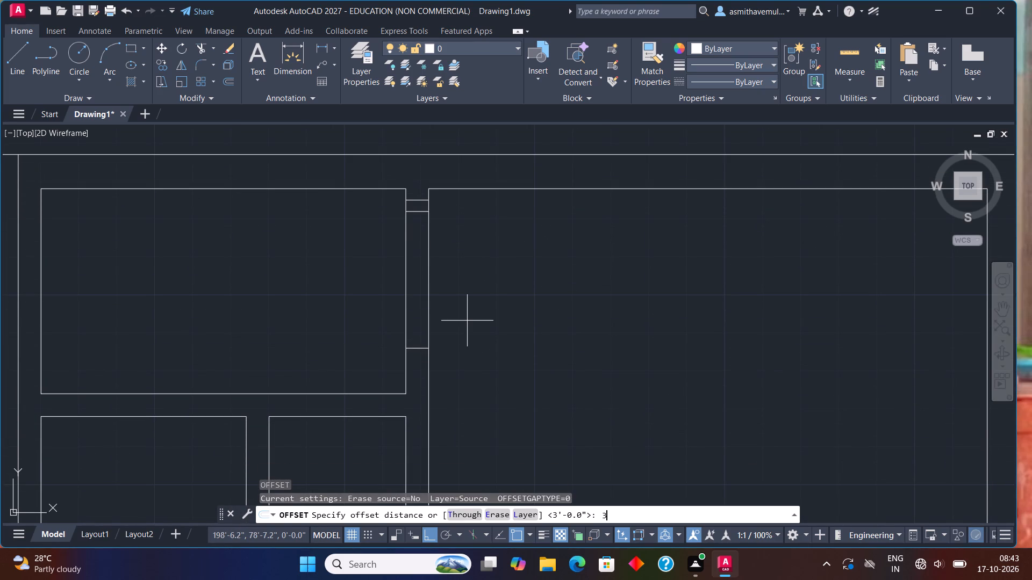
pyautogui.hotkey('shift', '"')
pyautogui.press('Return')
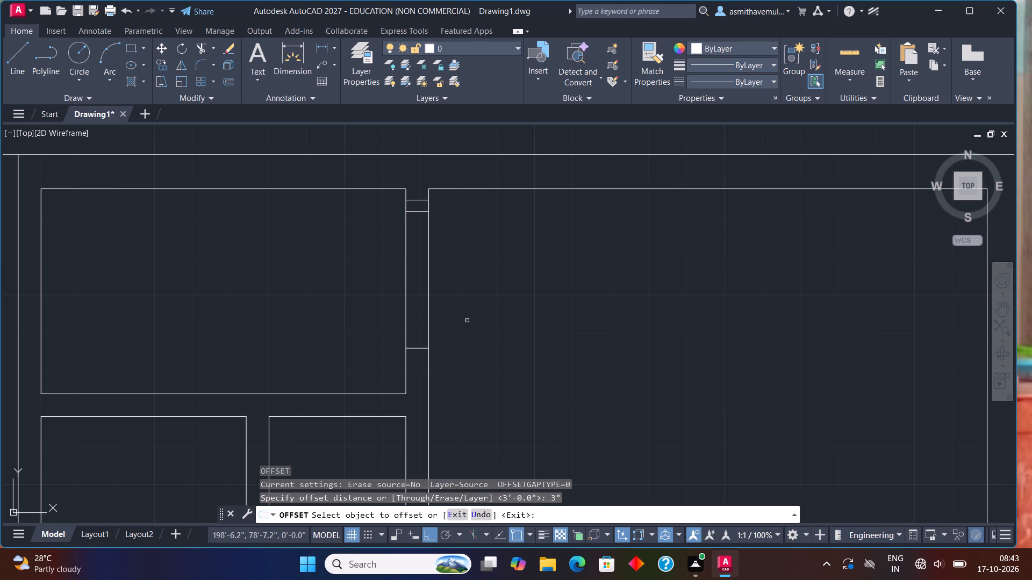
pyautogui.click(423, 347)
pyautogui.click(418, 391)
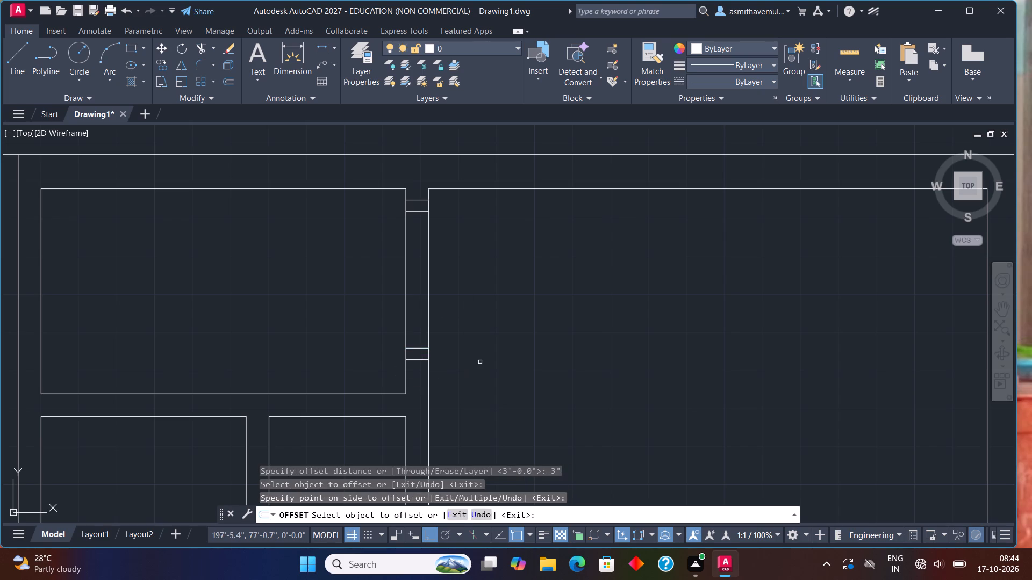
pyautogui.press('Escape')
# Trim both faces of the main vertical partition between the two jambs to open the upper-middle room's doorway.
pyautogui.write('TRIM')
pyautogui.press('Return')
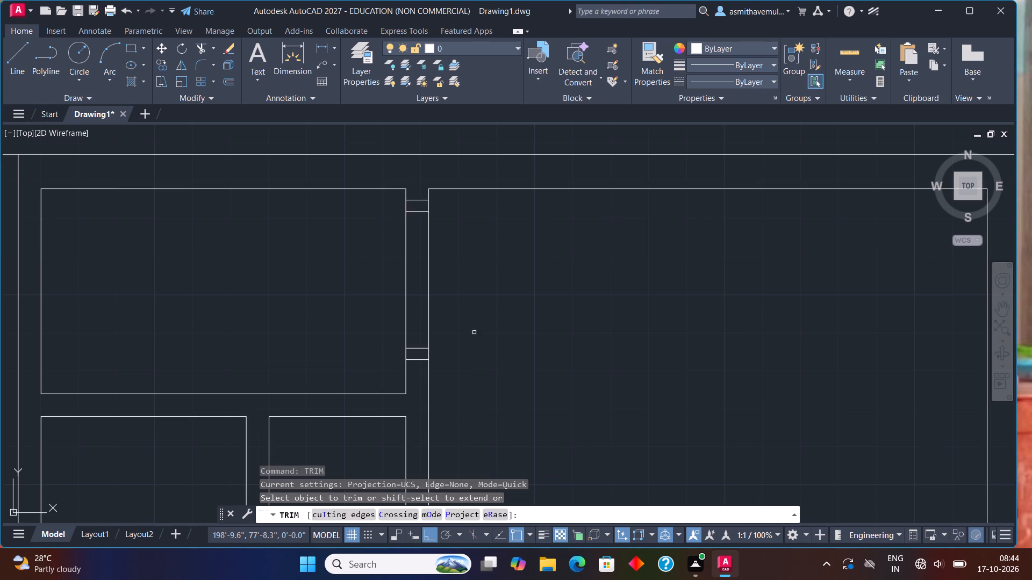
pyautogui.moveTo(463, 313); pyautogui.dragTo(356, 307)
pyautogui.press('Escape')
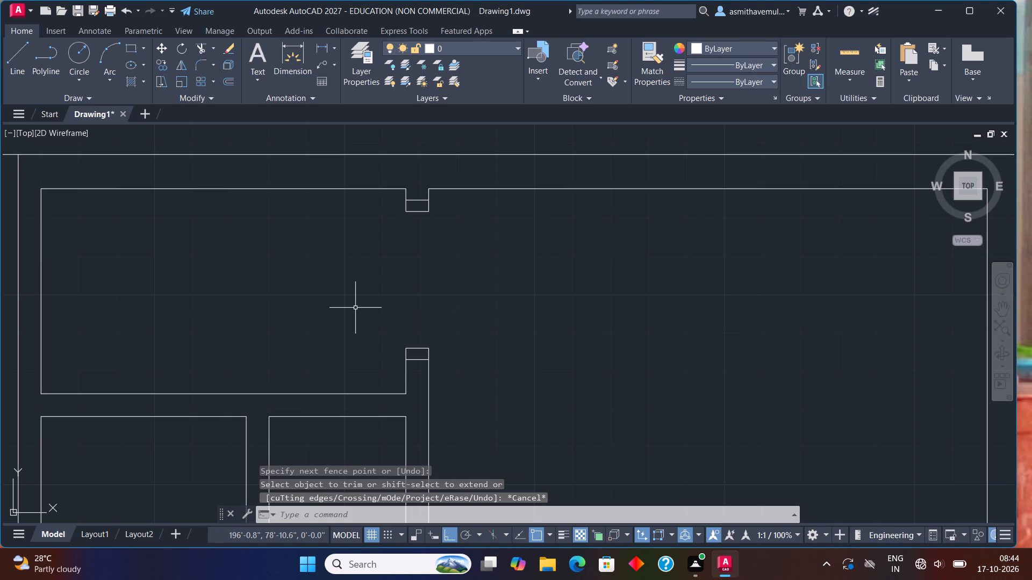
# Draw a 3' by 3" rectangle as the door leaf, from the upper jamb's lower corner into the upper-middle room.
pyautogui.write('REC')
pyautogui.press('Return')
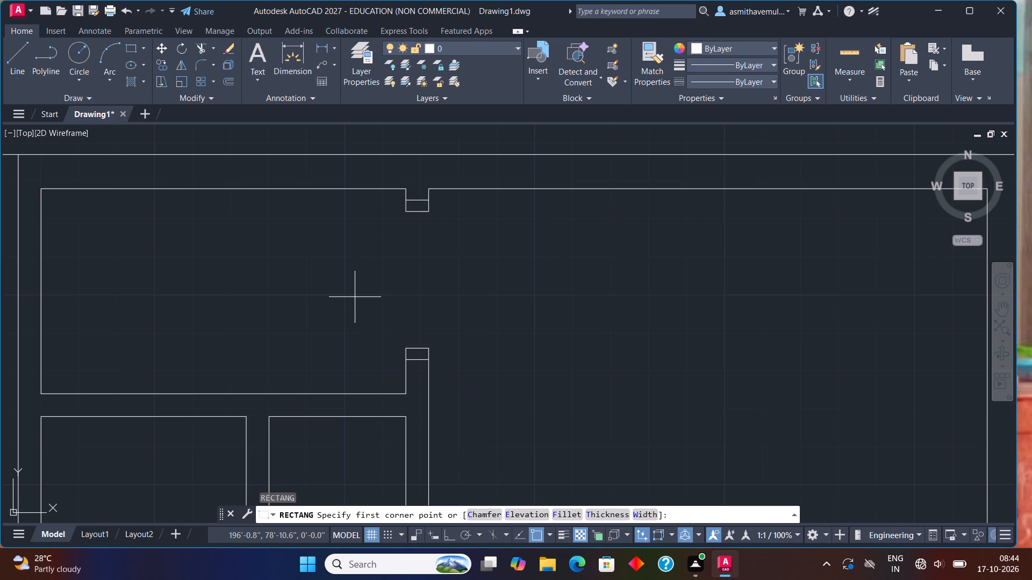
pyautogui.click(407, 209)
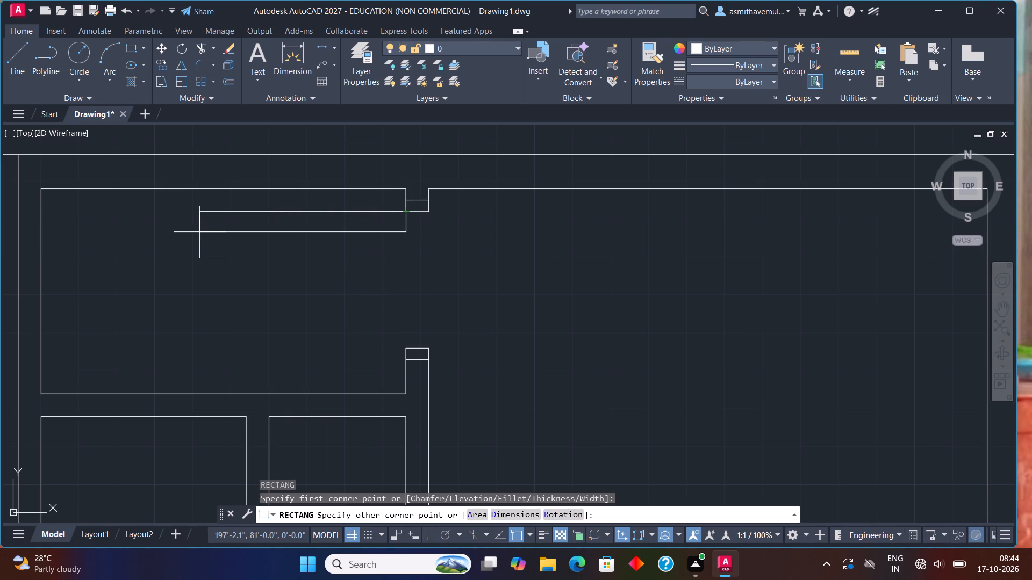
pyautogui.press('d')
pyautogui.press('Return')
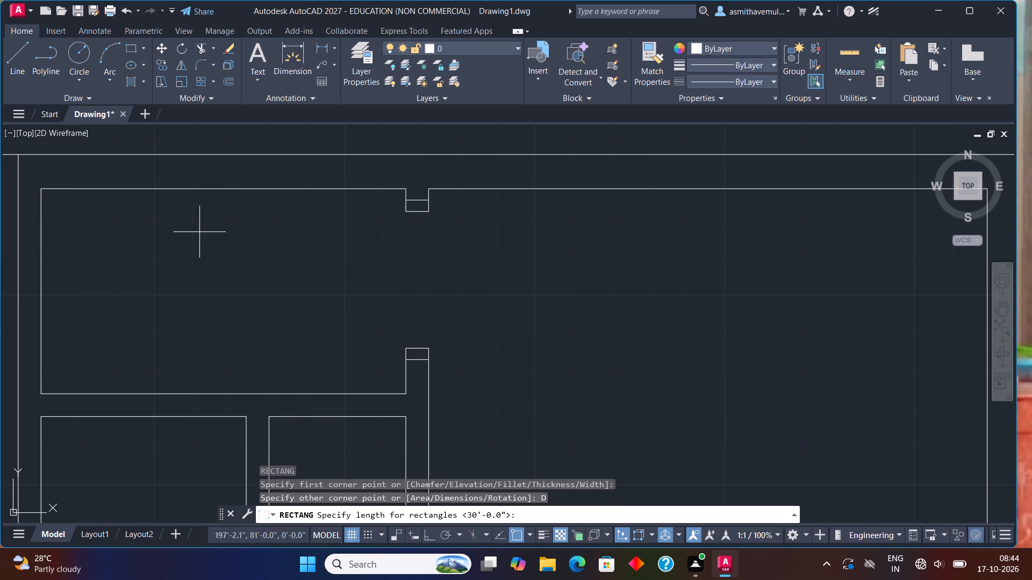
pyautogui.write("3'")
pyautogui.press('Return')
pyautogui.press('3')
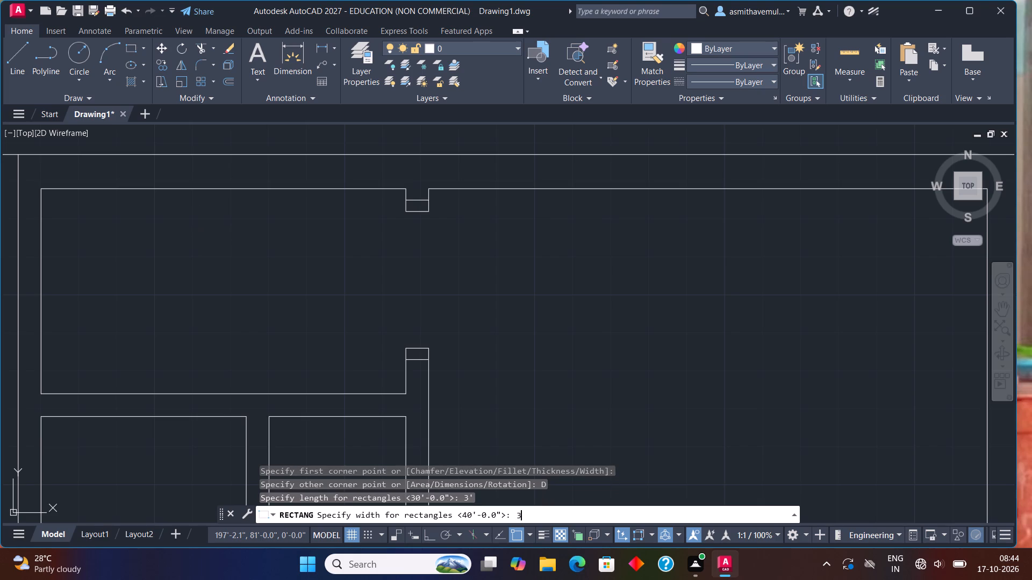
pyautogui.hotkey('shift', '"')
pyautogui.press('Return')
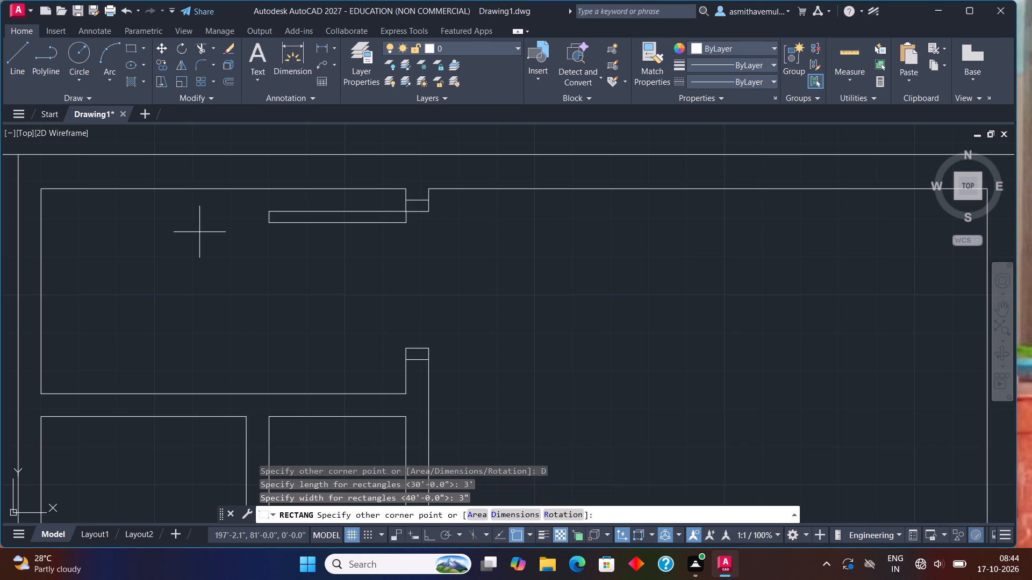
pyautogui.click(199, 232)
pyautogui.click(223, 241)
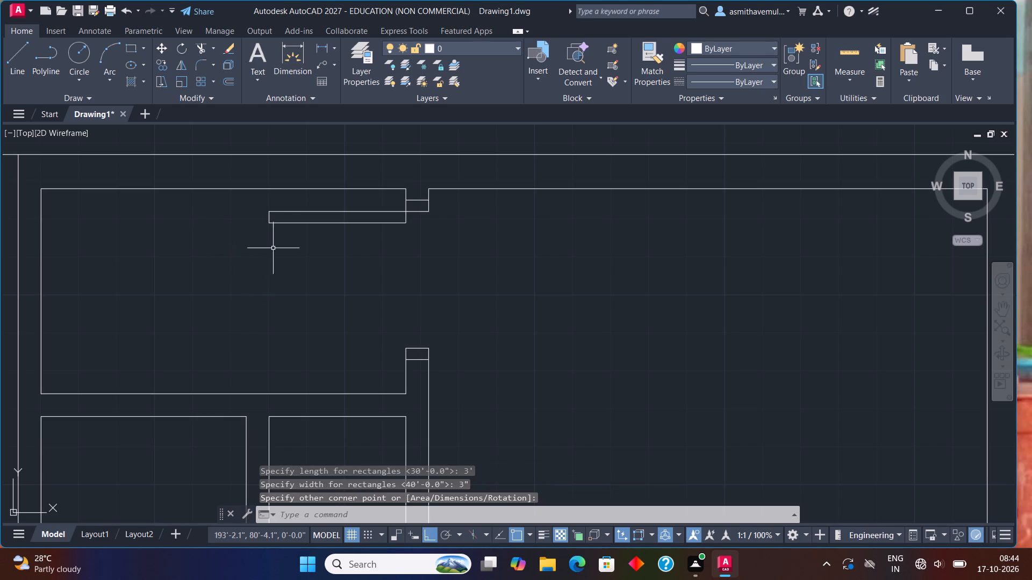
# Draw the door swing as a three-point arc through the leaf's two free-end corners to the lower jamb's room-side corner.
pyautogui.scroll(1, 273, 231)
pyautogui.write('ARC')
pyautogui.press('Return')
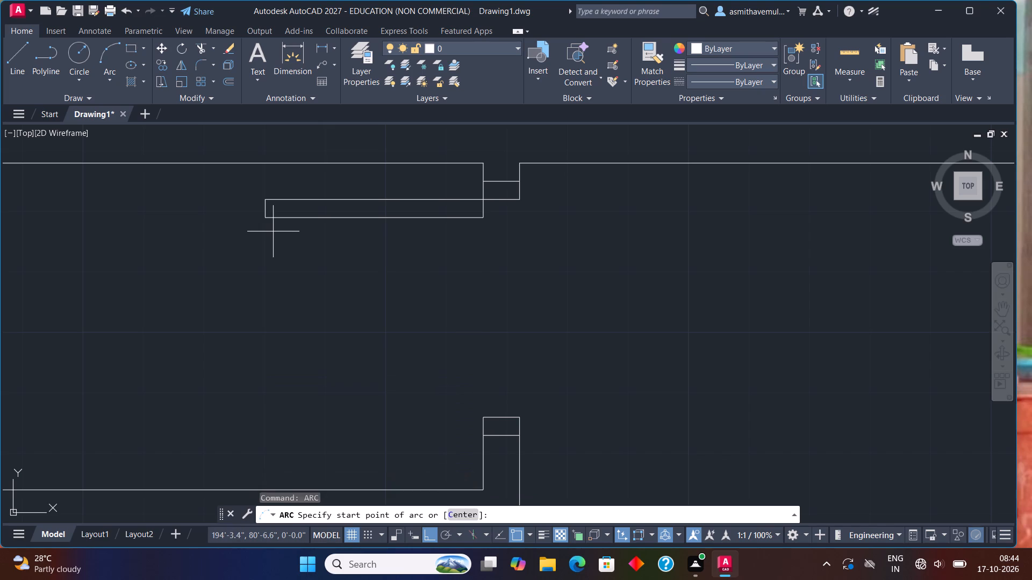
pyautogui.click(266, 196)
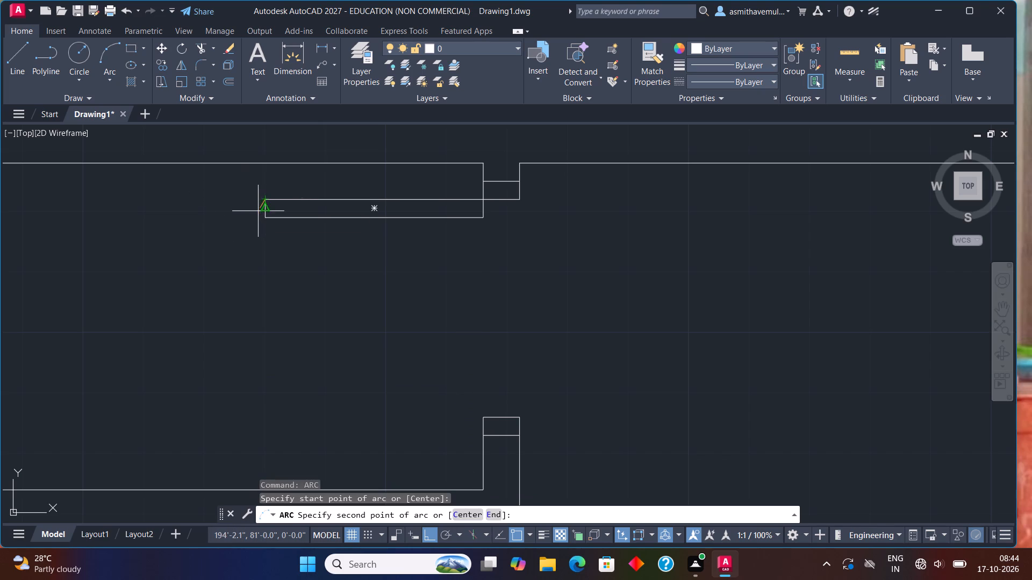
pyautogui.click(263, 214)
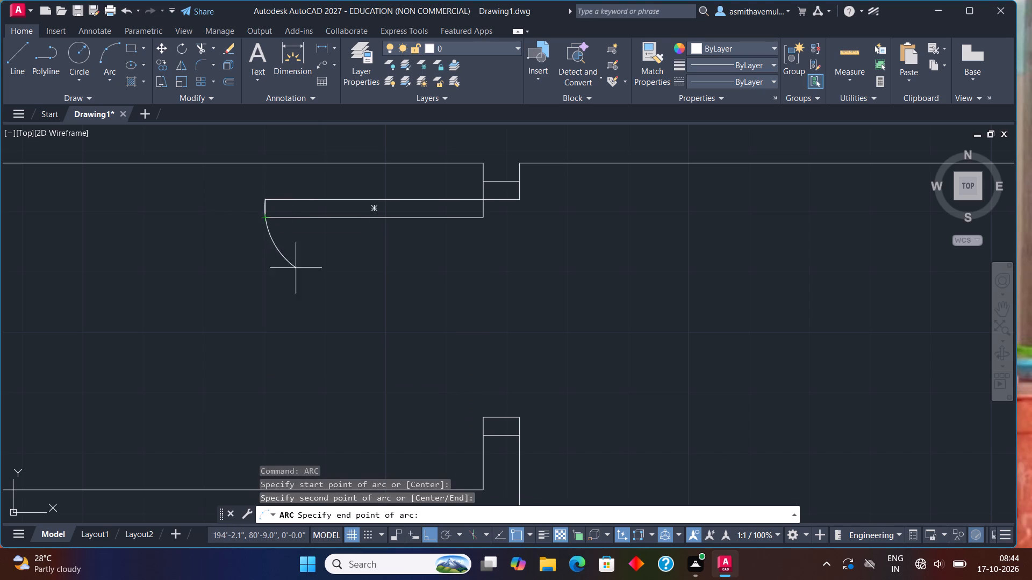
pyautogui.click(484, 415)
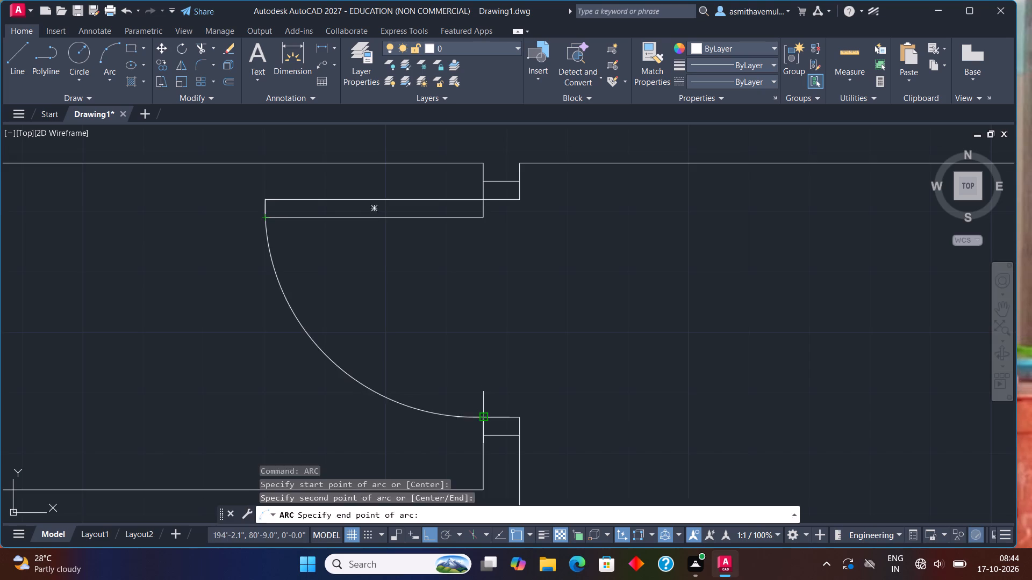
# Draw a line across the short vertical partition between the two small rooms, starting 3" above its lower inner corner.
pyautogui.scroll(-3, 461, 367)
pyautogui.moveTo(468, 377); pyautogui.dragTo(443, 281, button='middle')
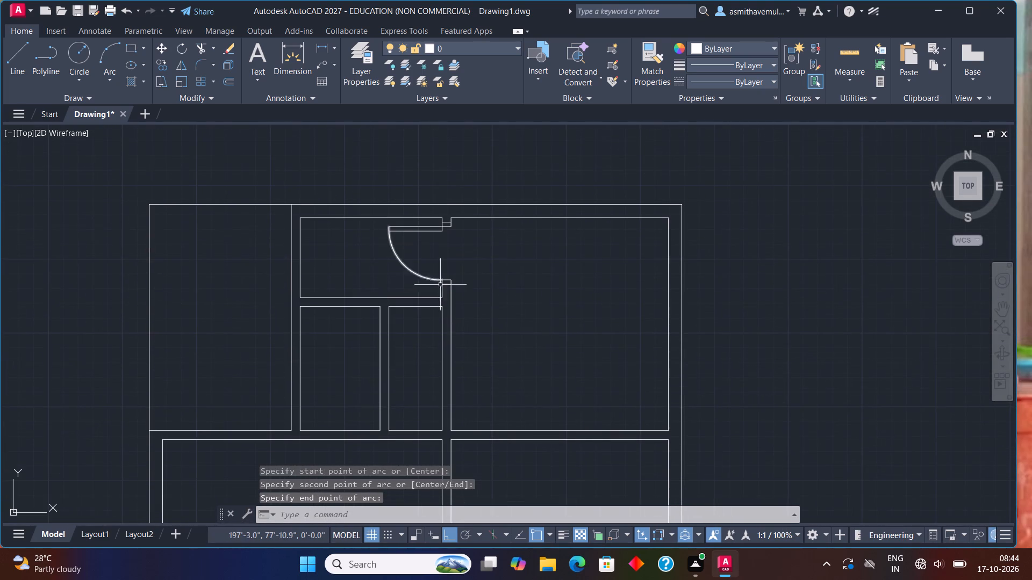
pyautogui.scroll(1, 363, 402)
pyautogui.moveTo(405, 439); pyautogui.dragTo(402, 383, button='middle')
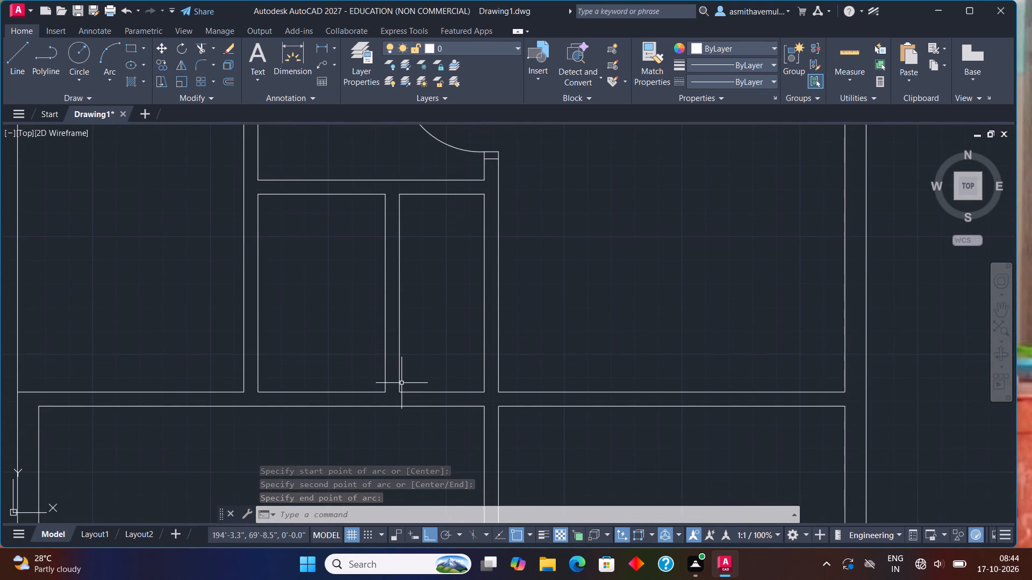
pyautogui.press('l')
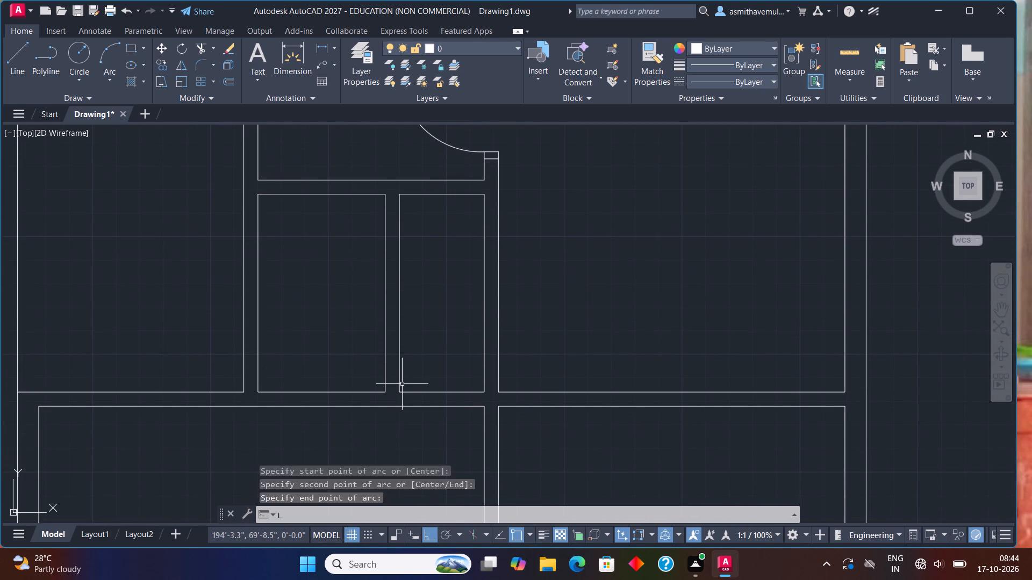
pyautogui.press('Return')
pyautogui.write('FROM')
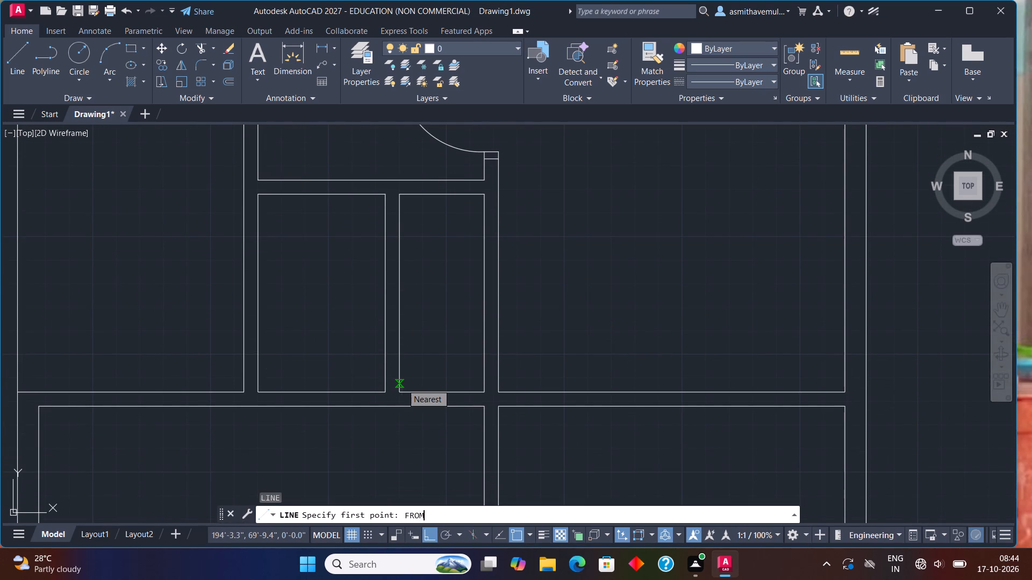
pyautogui.press('Return')
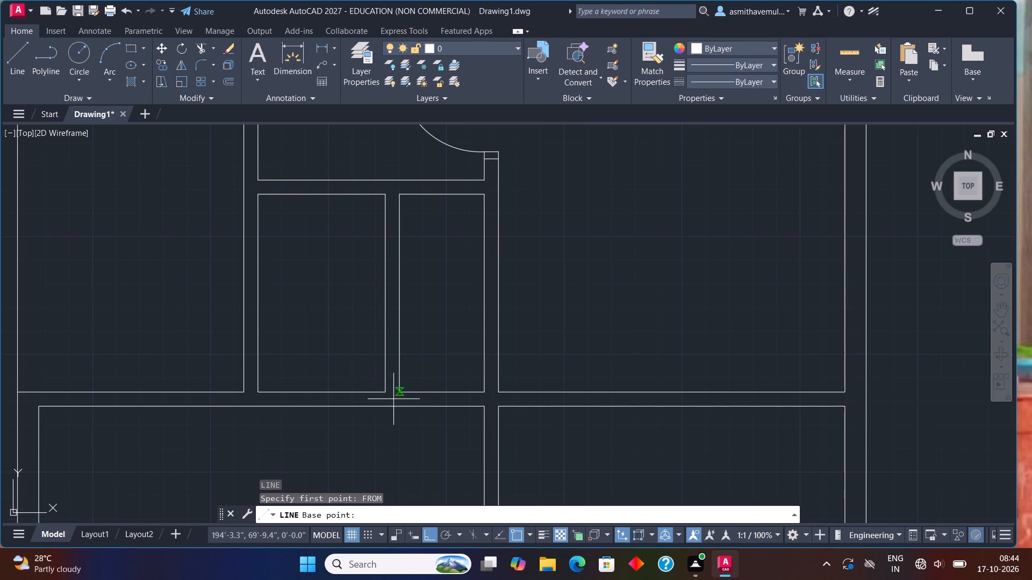
pyautogui.click(386, 390)
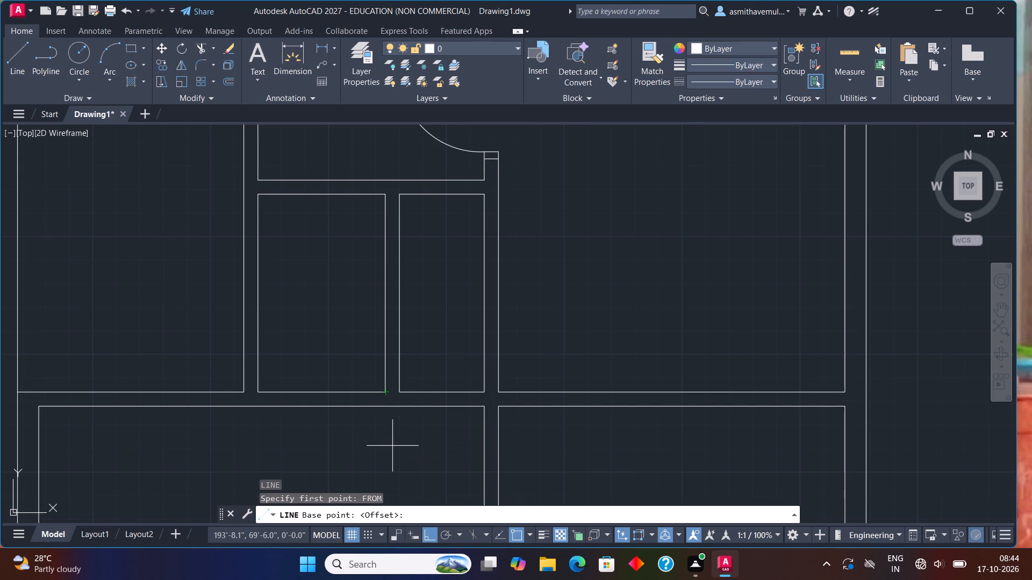
pyautogui.write('@0')
pyautogui.press(',')
pyautogui.press('3')
pyautogui.hotkey('shift', '"')
pyautogui.press('Return')
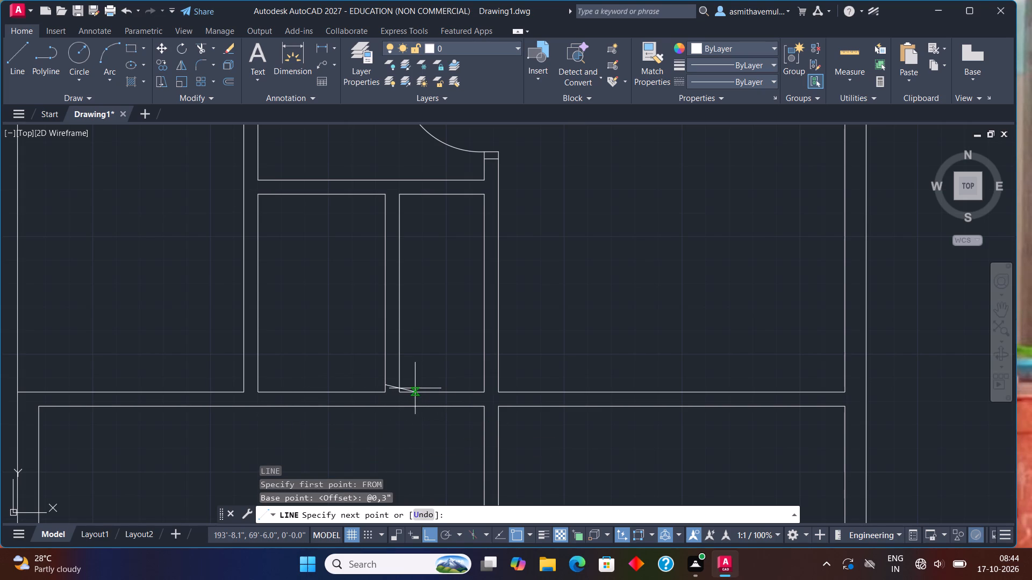
pyautogui.click(397, 387)
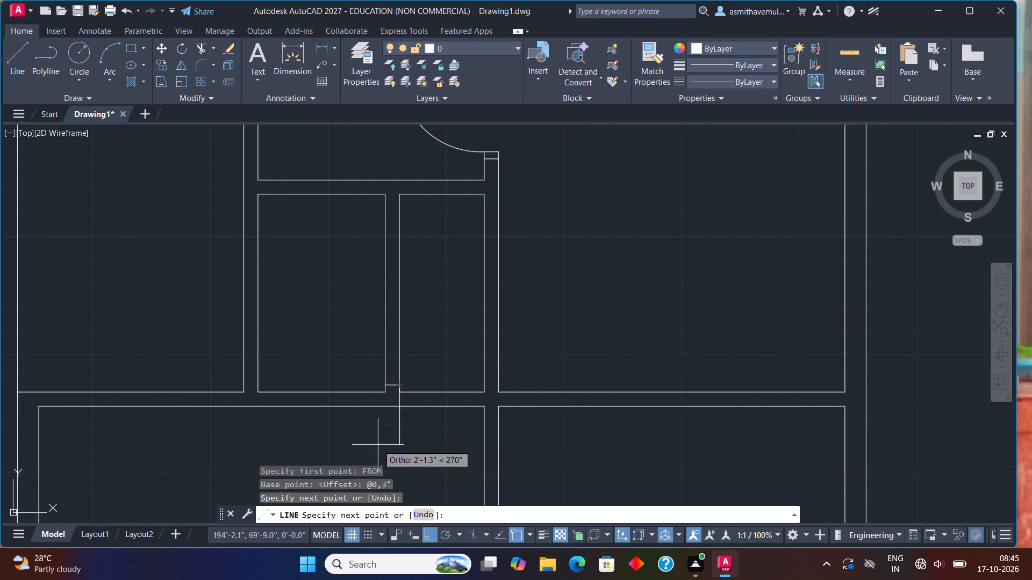
pyautogui.press('Escape')
# Offset the new line across the short vertical partition 3" upward to form the door jamb.
pyautogui.press('o')
pyautogui.press('Return')
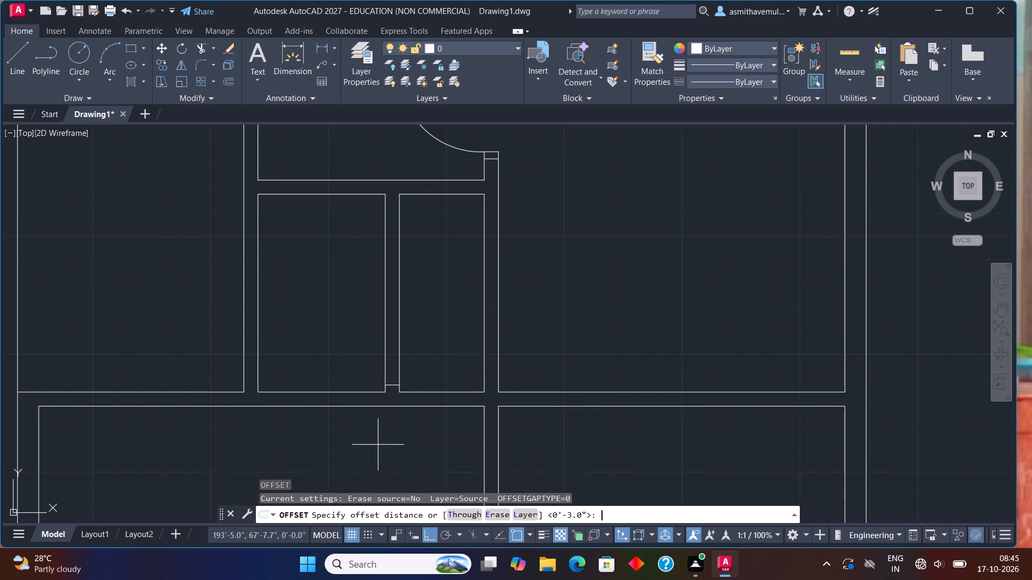
pyautogui.press('3')
pyautogui.hotkey('shift', '"')
pyautogui.press('Return')
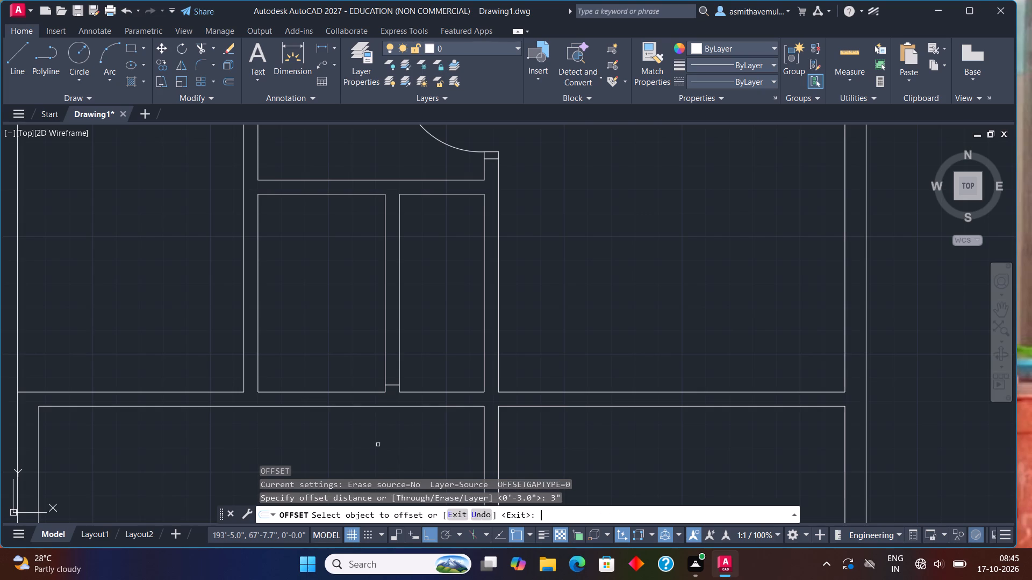
pyautogui.scroll(1, 379, 406)
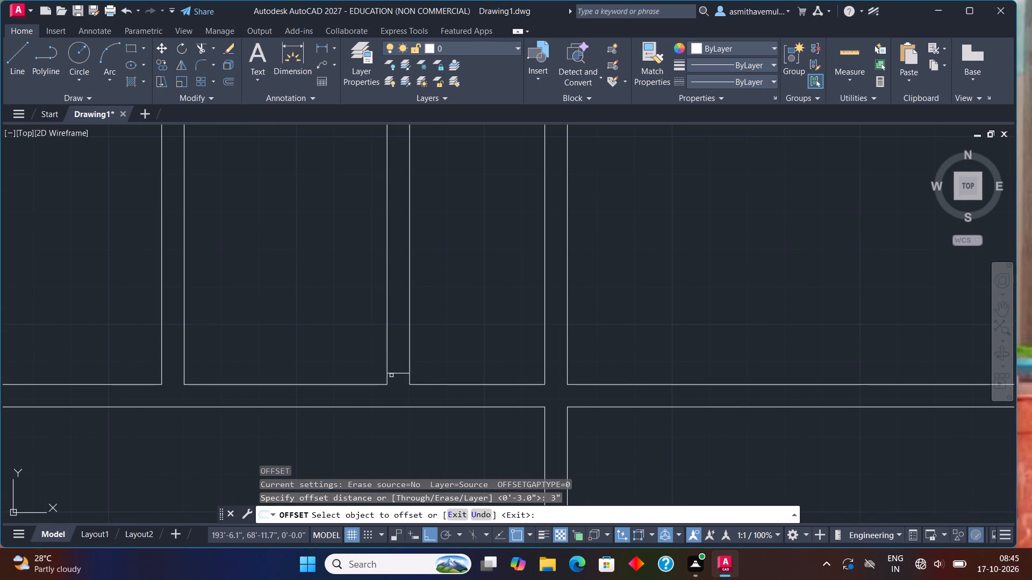
pyautogui.click(396, 375)
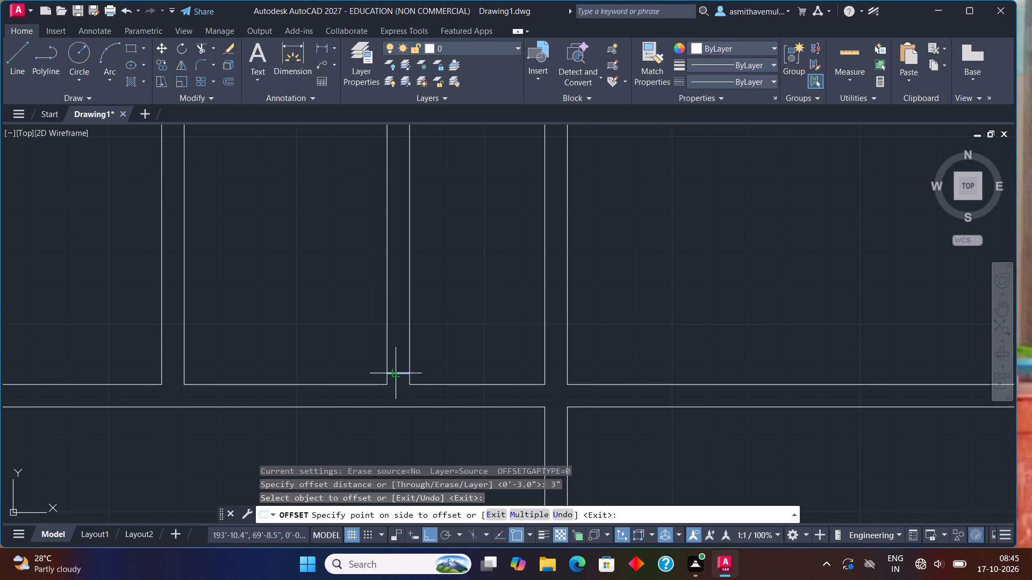
pyautogui.click(403, 349)
pyautogui.press('Escape')
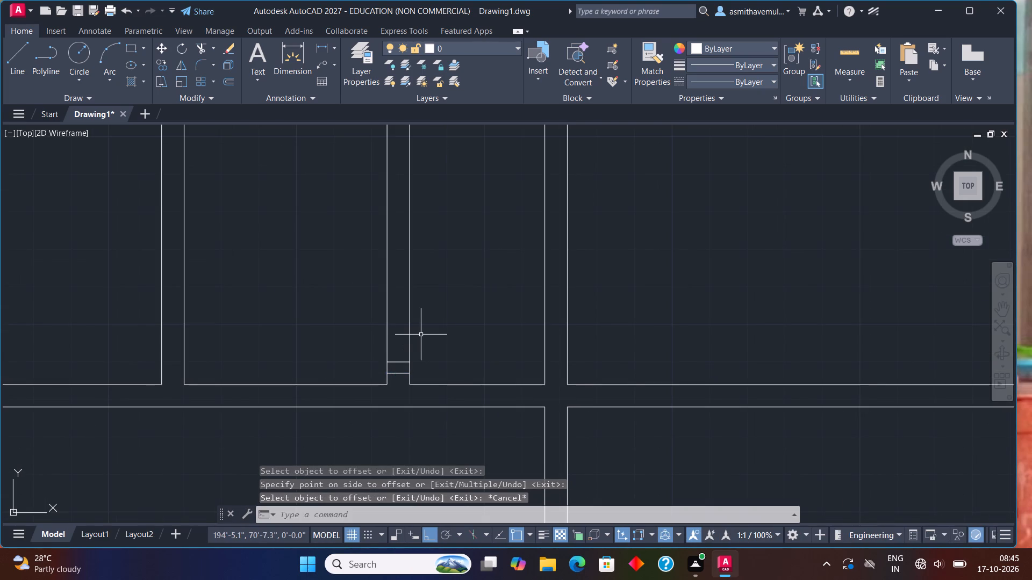
# Offset the lower jamb's top line 3' upward within the short vertical partition to mark the door opening width.
pyautogui.press('o')
pyautogui.press('Return')
pyautogui.write("3'")
pyautogui.press('Return')
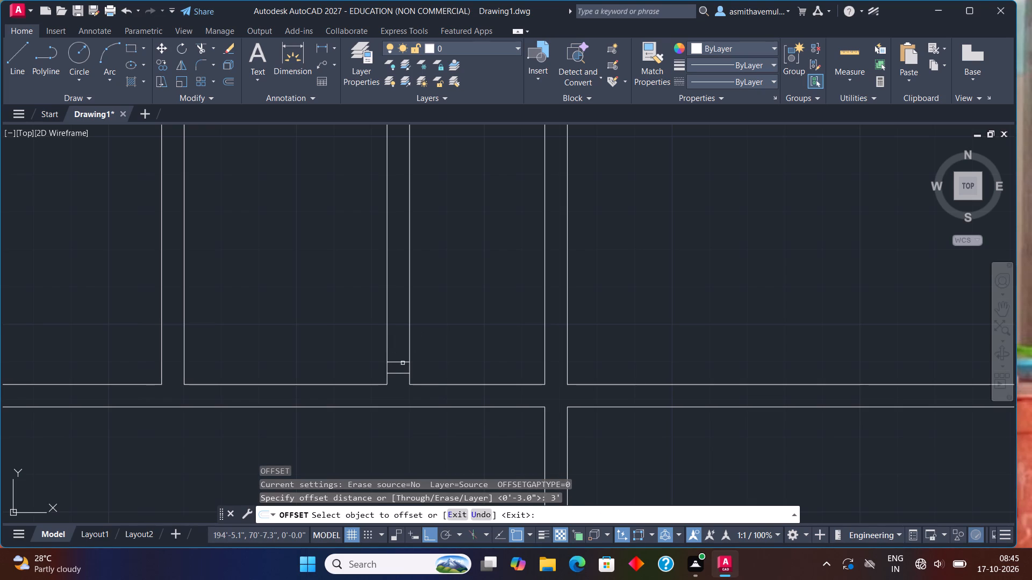
pyautogui.click(405, 361)
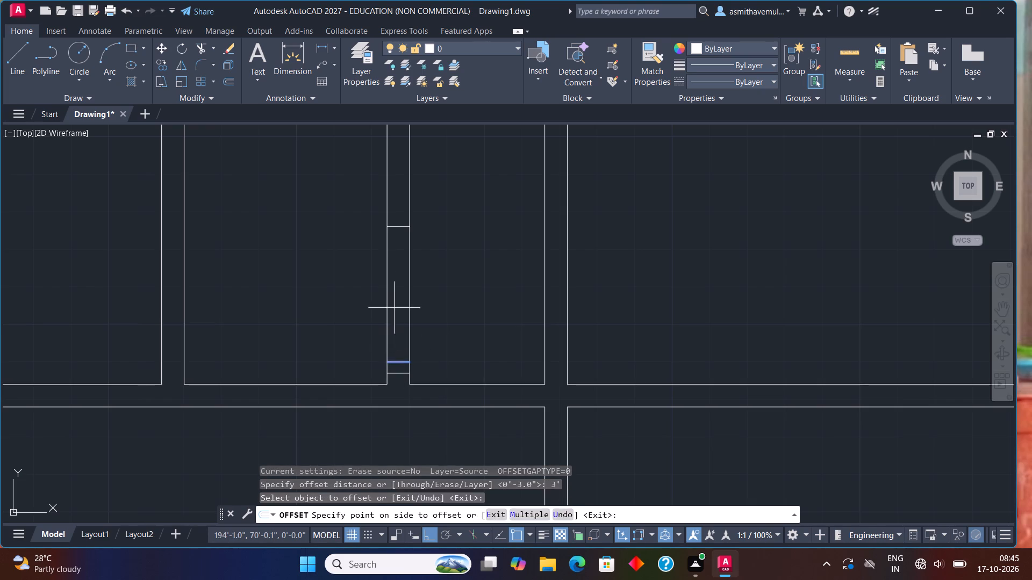
pyautogui.click(394, 290)
pyautogui.press('Escape')
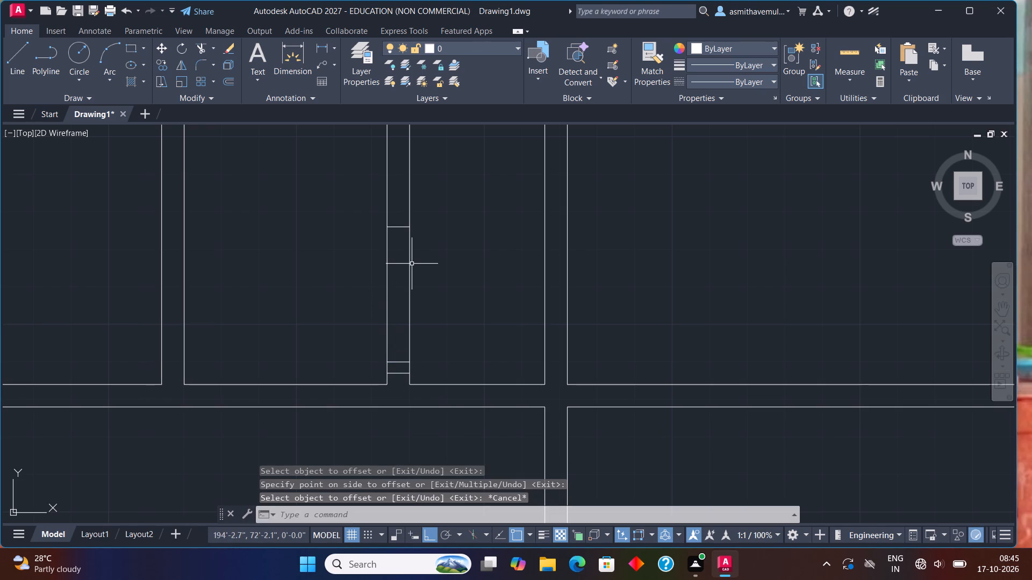
# Offset the line at the opening's upper end 3" upward to form the upper door jamb.
pyautogui.press('o')
pyautogui.press('Return')
pyautogui.press('3')
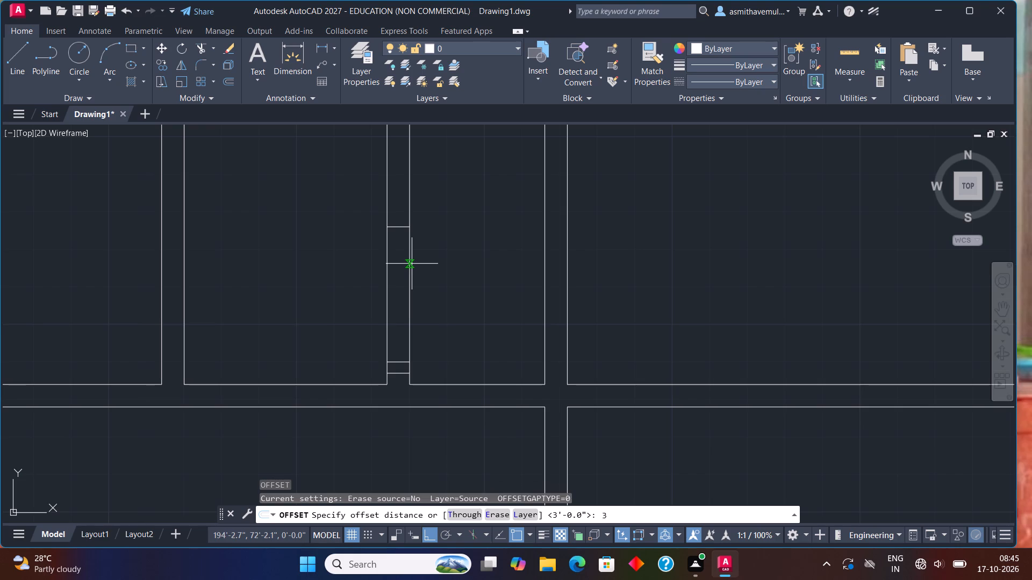
pyautogui.hotkey('shift', '"')
pyautogui.press('Return')
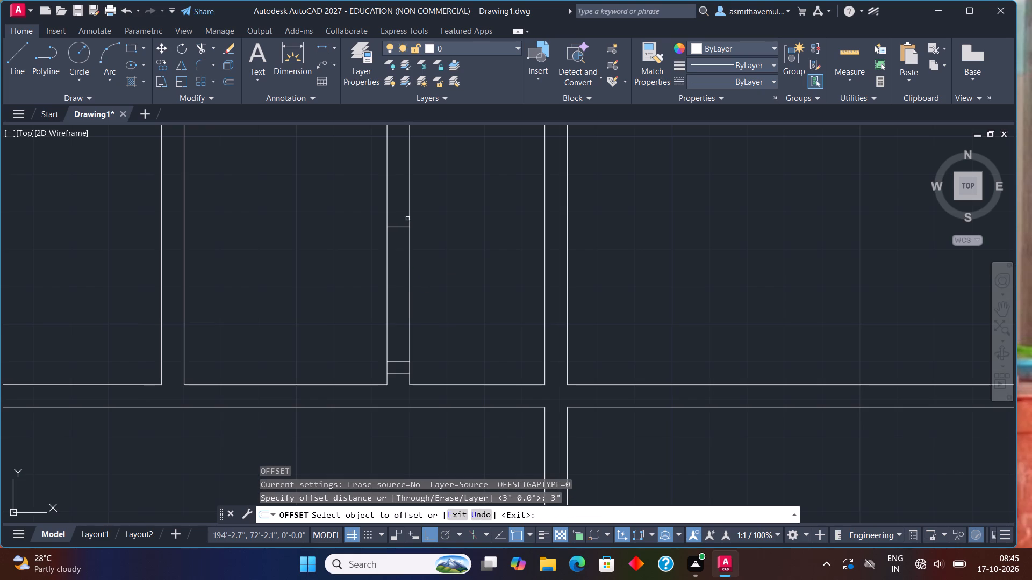
pyautogui.click(405, 228)
pyautogui.click(404, 199)
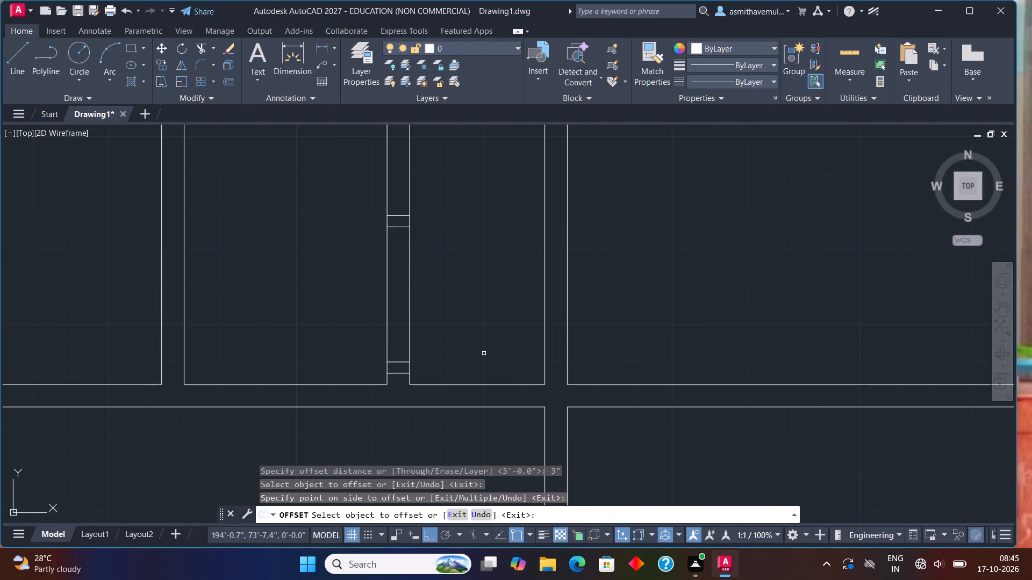
pyautogui.press('Escape')
# Trim both faces of the short vertical partition between the two jambs to open the doorway.
pyautogui.write('TRIM')
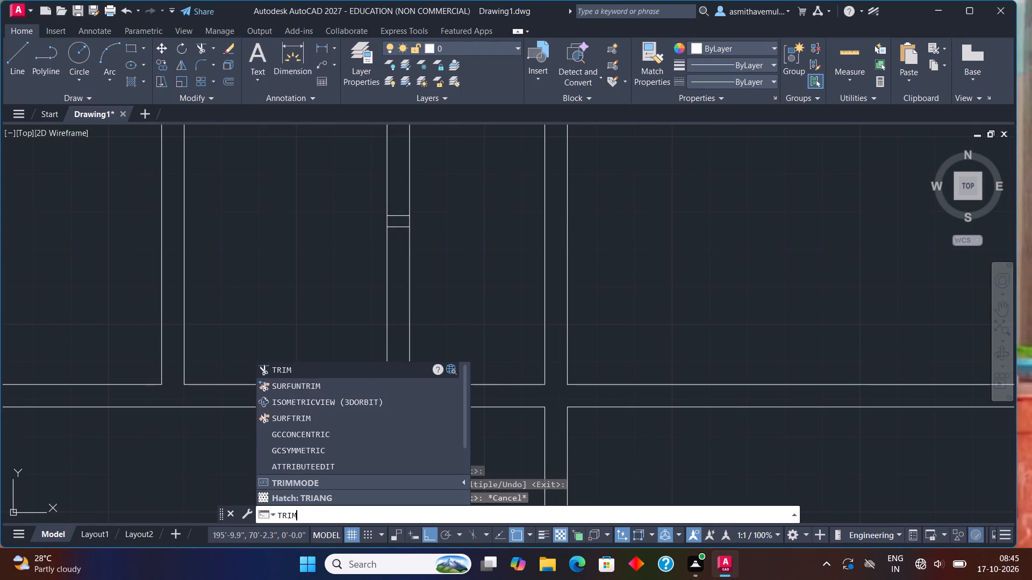
pyautogui.press('Return')
pyautogui.moveTo(454, 321); pyautogui.dragTo(422, 313)
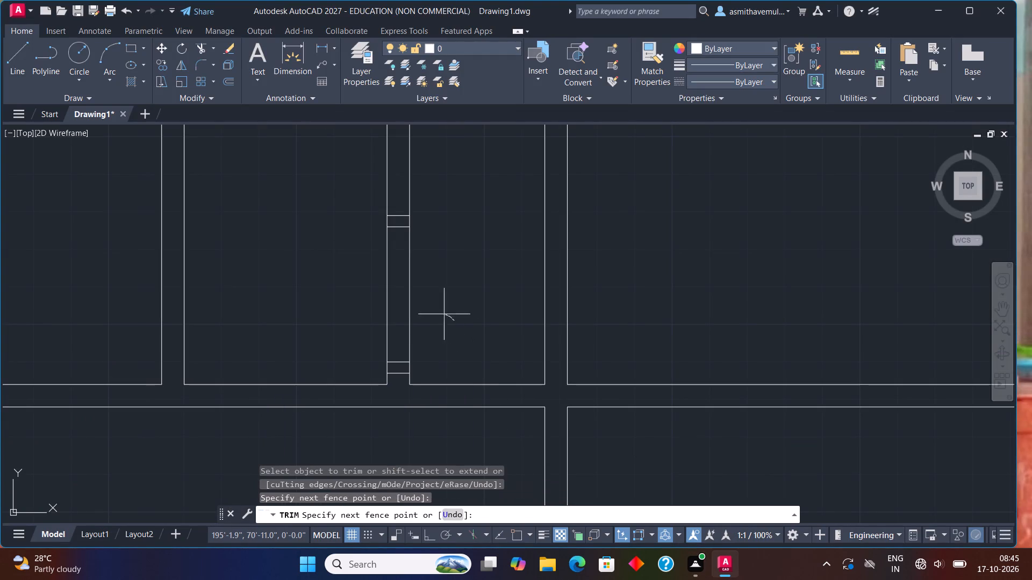
pyautogui.moveTo(422, 313); pyautogui.dragTo(360, 315)
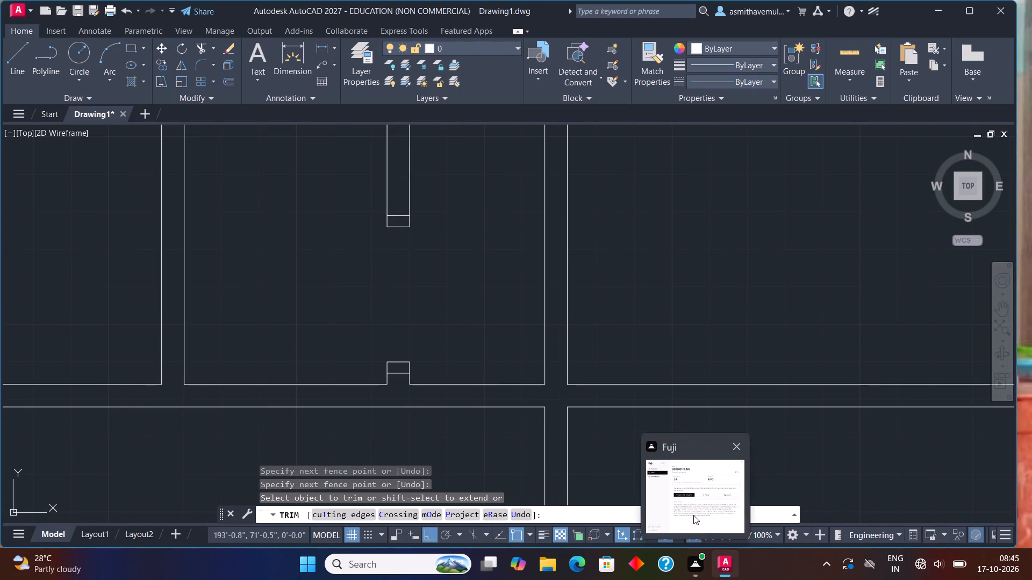
pyautogui.press('Escape')
pyautogui.click(410, 358)
# Draw a 3' by 3" rectangle as the door leaf, from the lower jamb's top-left corner into the room west of the partition.
pyautogui.write('REC')
pyautogui.press('Return')
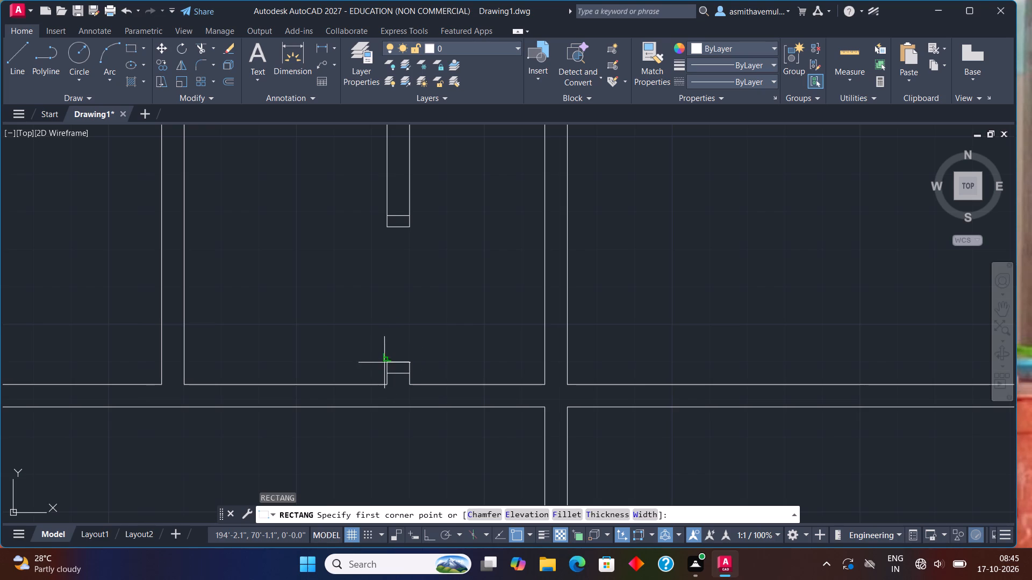
pyautogui.click(384, 366)
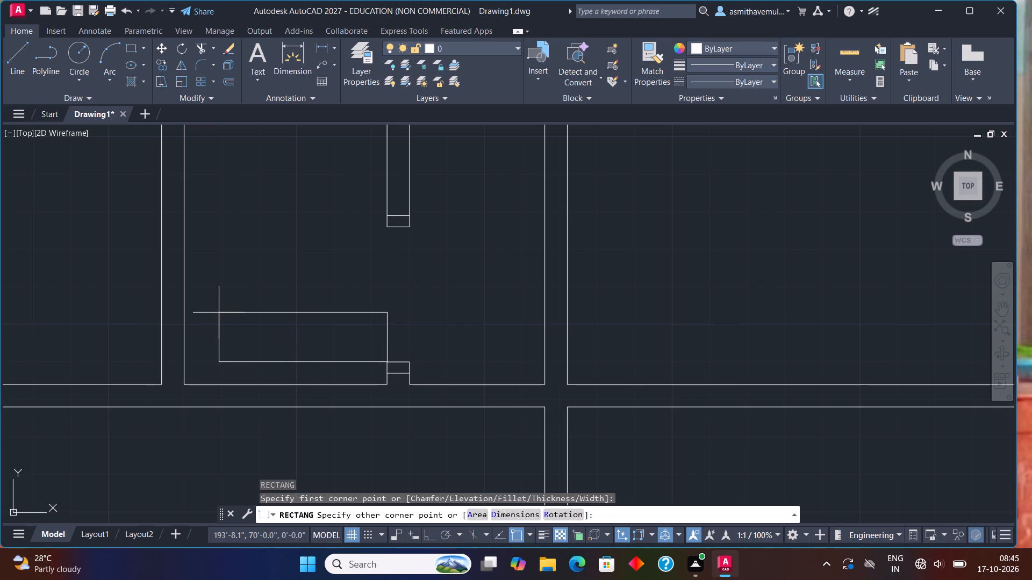
pyautogui.press('d')
pyautogui.press('Return')
pyautogui.write("3'")
pyautogui.press('Return')
pyautogui.press('3')
pyautogui.hotkey('shift', '"')
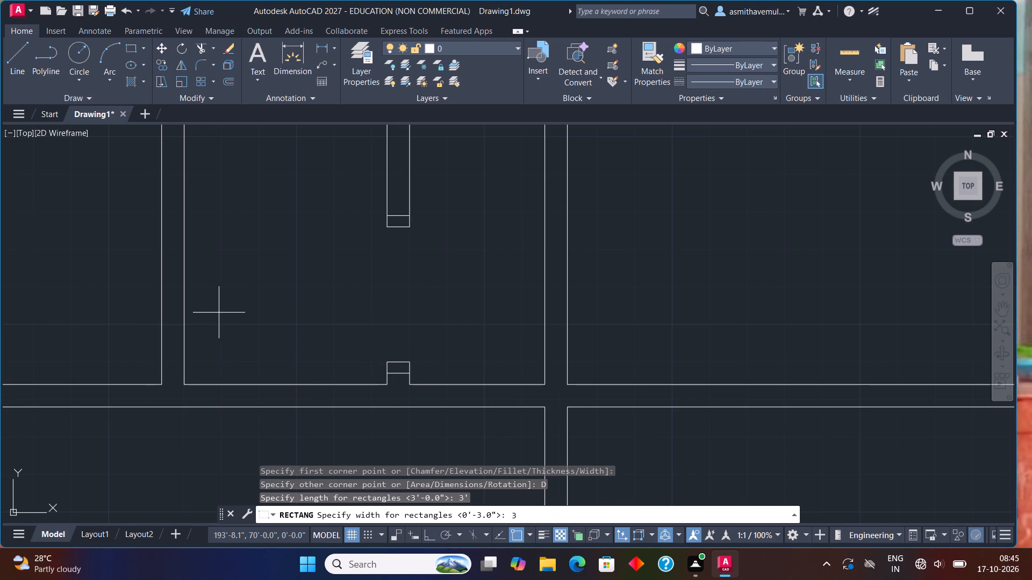
pyautogui.press('Return')
pyautogui.click(218, 311)
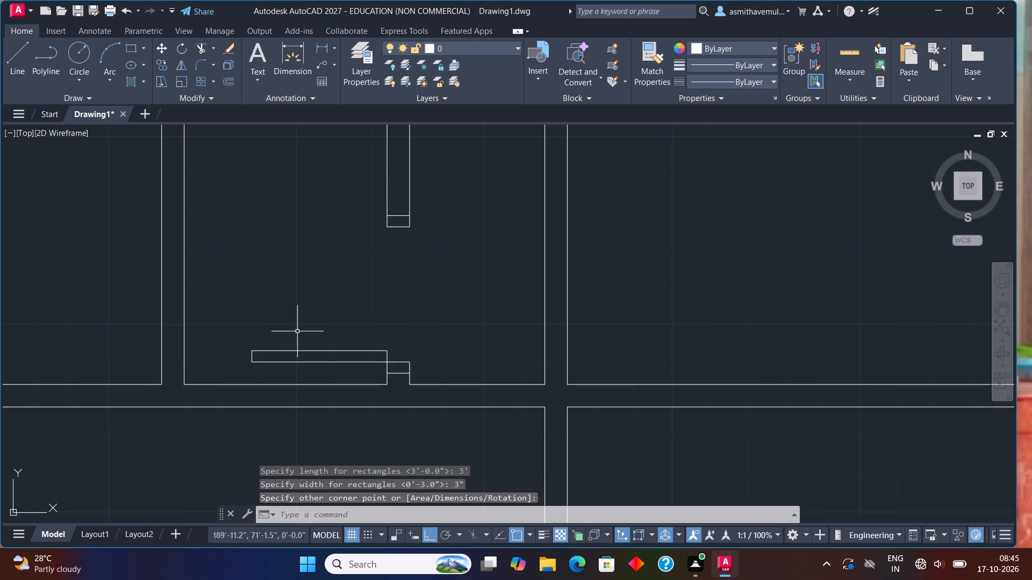
# Draw the door swing as a three-point arc through the leaf's two free-end corners to the upper jamb's lower-left corner.
pyautogui.press('a')
pyautogui.write('RC')
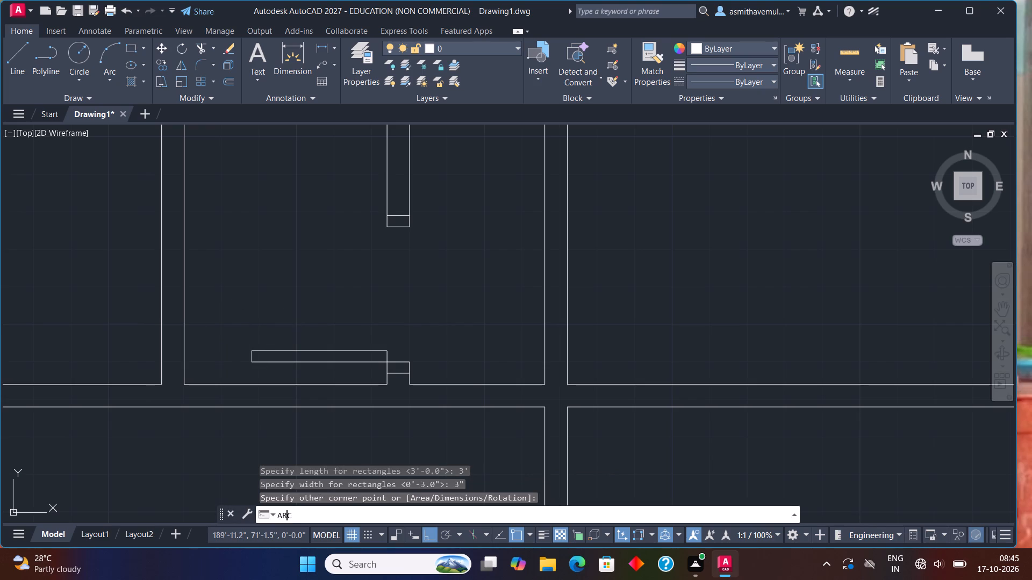
pyautogui.press('Return')
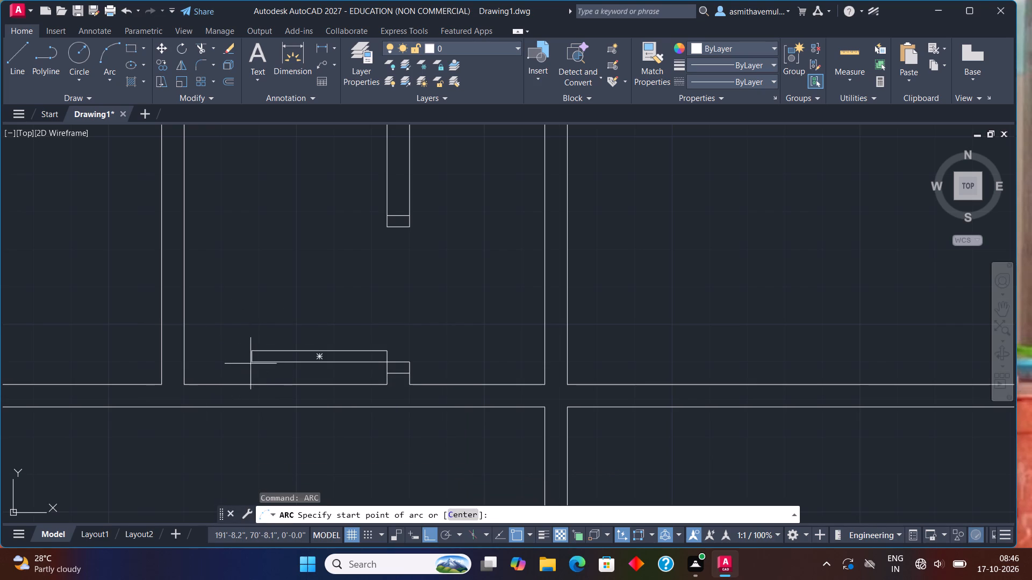
pyautogui.click(255, 360)
pyautogui.click(254, 351)
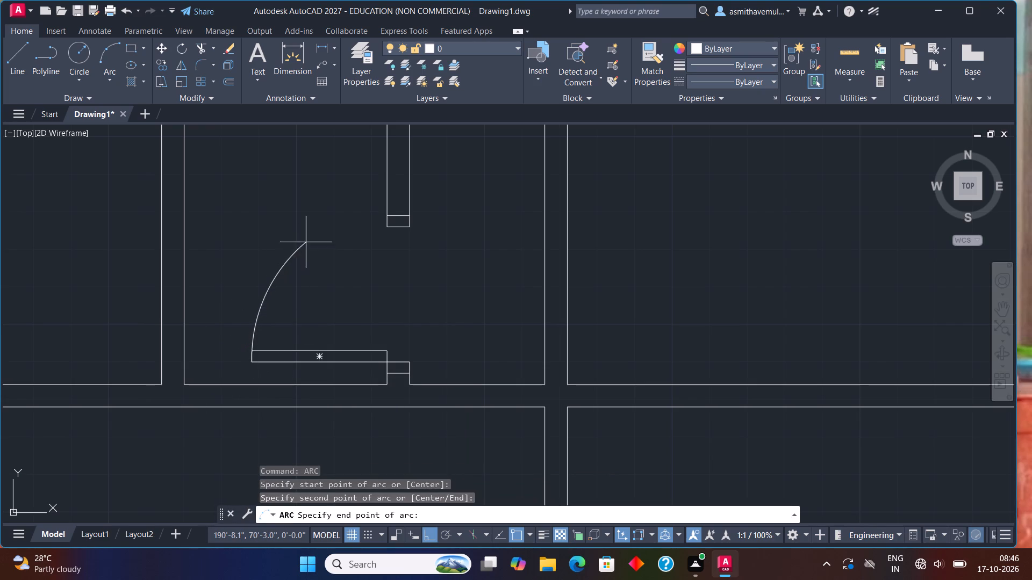
pyautogui.click(388, 226)
# Draw a line across the horizontal partition below the new door, continuing the short partition's right face down to the lower wall line.
pyautogui.scroll(-2, 403, 314)
pyautogui.scroll(-1, 417, 358)
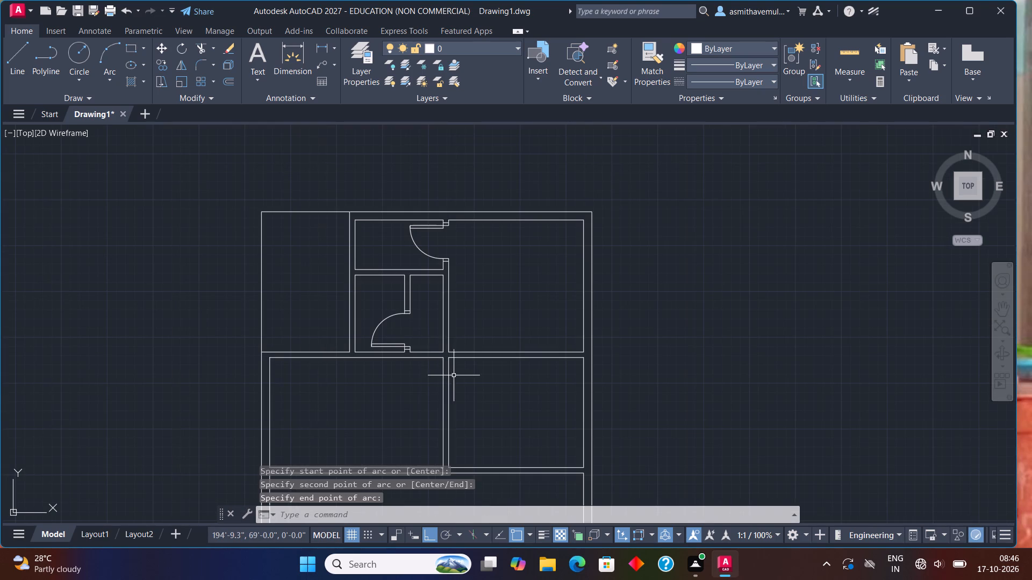
pyautogui.moveTo(438, 365); pyautogui.dragTo(394, 332, button='middle')
pyautogui.scroll(1, 376, 288)
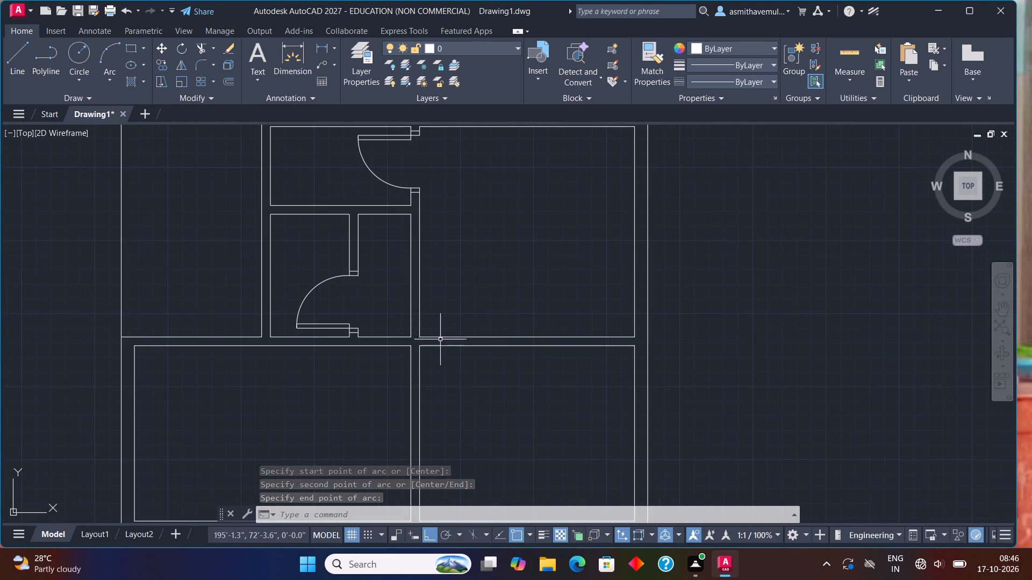
pyautogui.scroll(1, 441, 371)
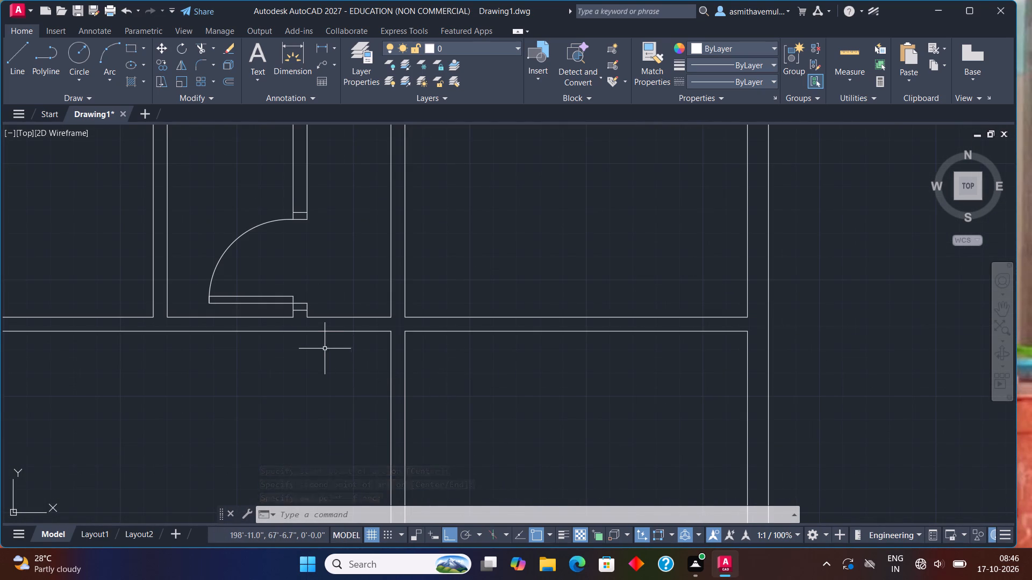
pyautogui.press('l')
pyautogui.press('Return')
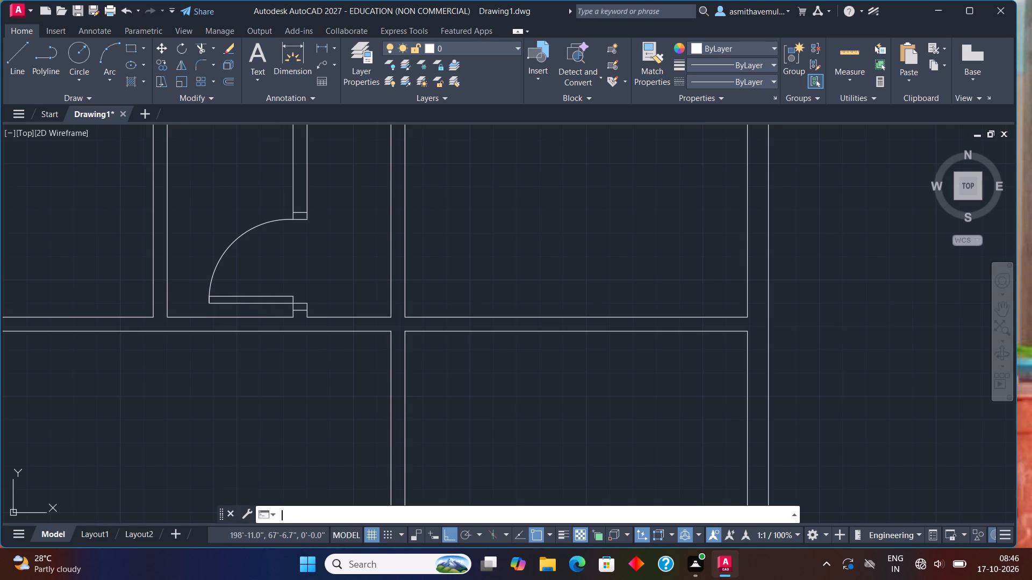
pyautogui.scroll(1, 269, 301)
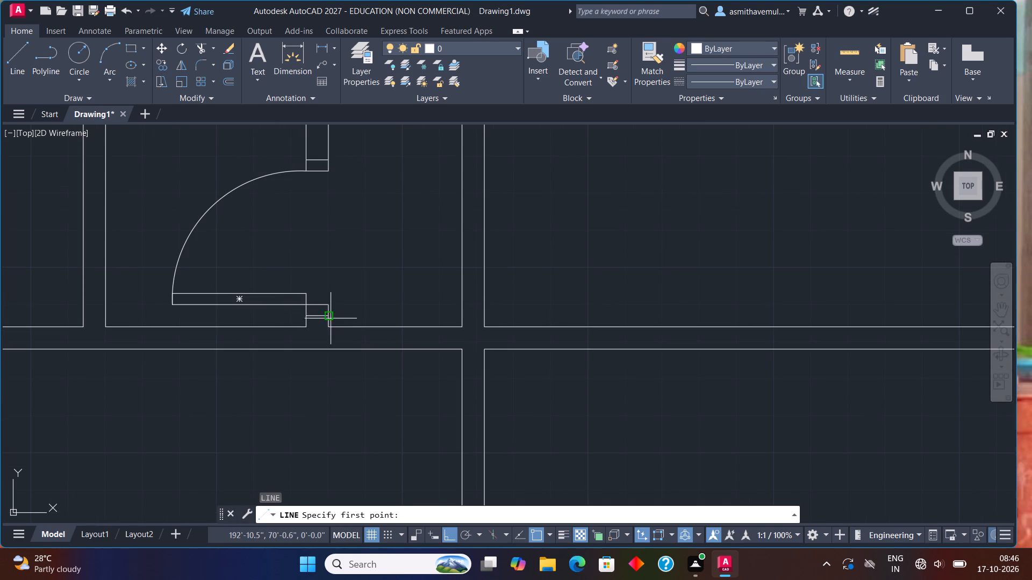
pyautogui.click(331, 326)
pyautogui.click(331, 349)
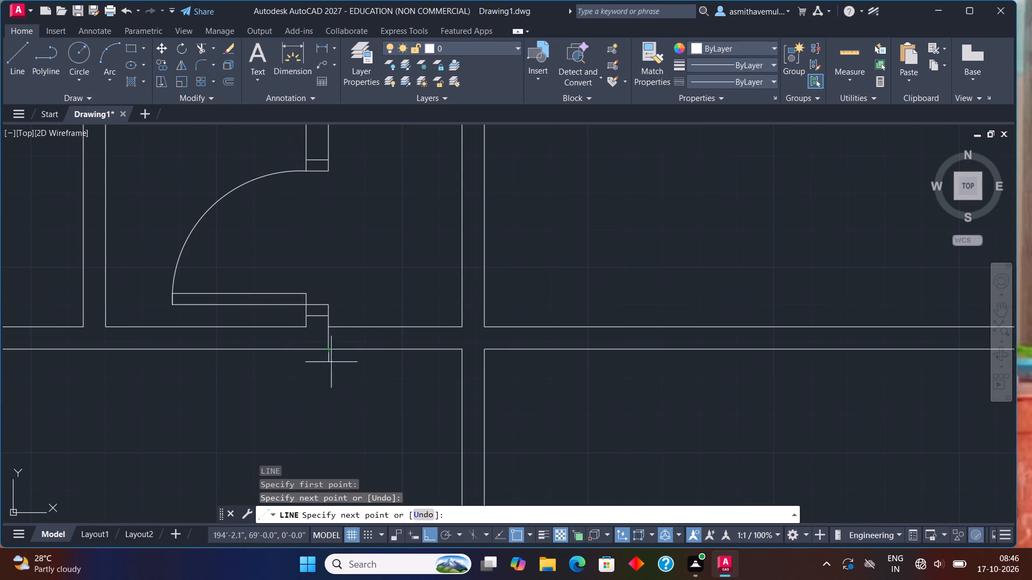
pyautogui.press('Escape')
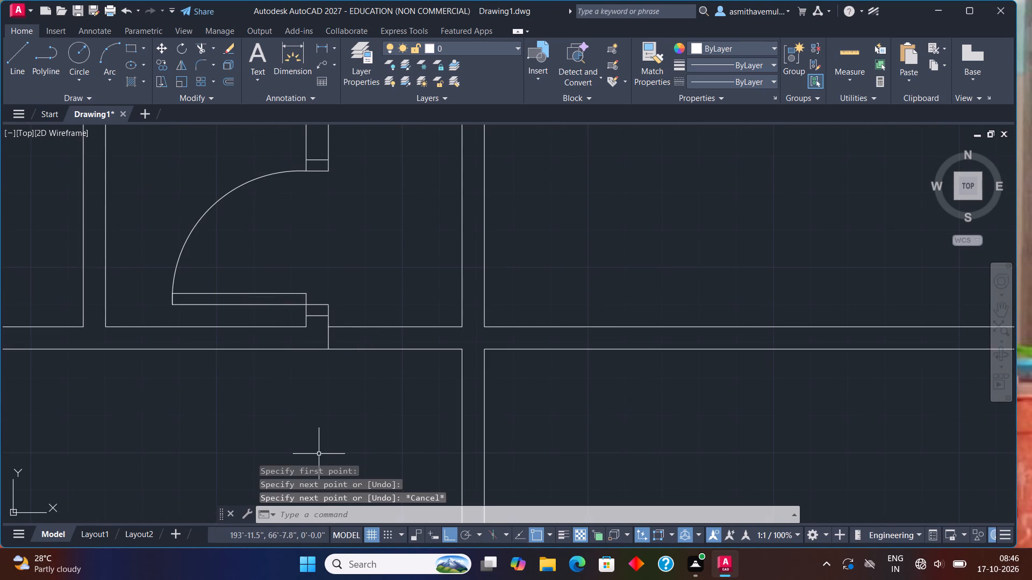
# Draw a line across the horizontal partition's end, joining the left face of the main vertical partition above and below it.
pyautogui.scroll(1, 457, 359)
pyautogui.press('l')
pyautogui.press('Return')
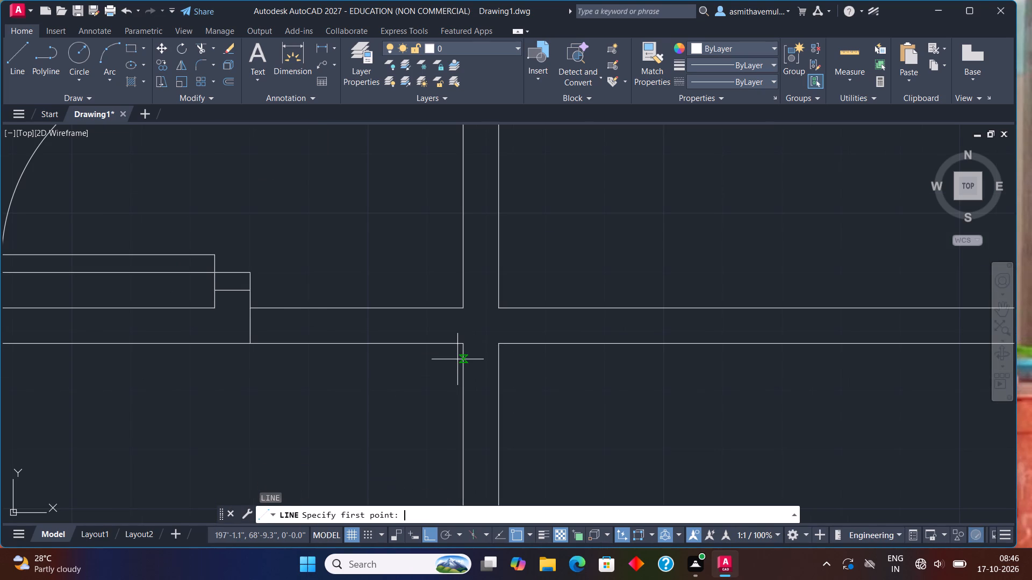
pyautogui.click(462, 308)
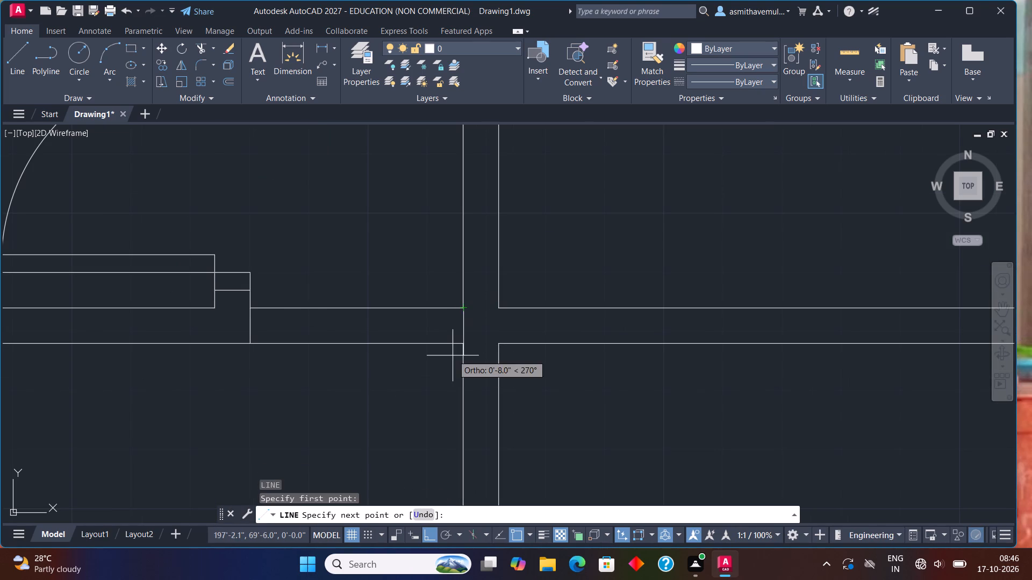
pyautogui.click(462, 346)
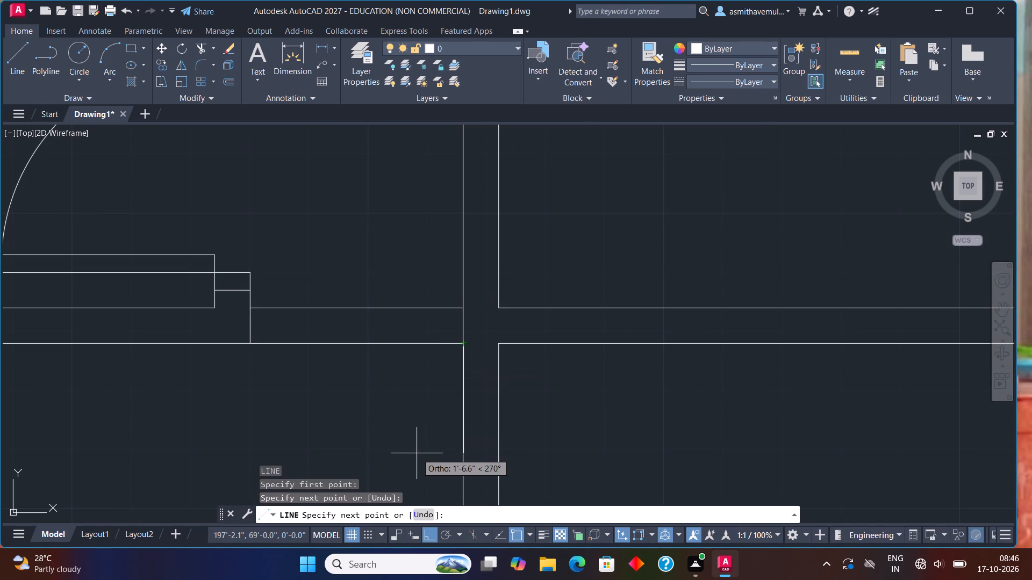
pyautogui.press('Escape')
# Trim both horizontal partition lines between the short partition and the main vertical partition to open the passage.
pyautogui.write('TRIM')
pyautogui.press('Return')
pyautogui.moveTo(316, 370); pyautogui.dragTo(324, 237)
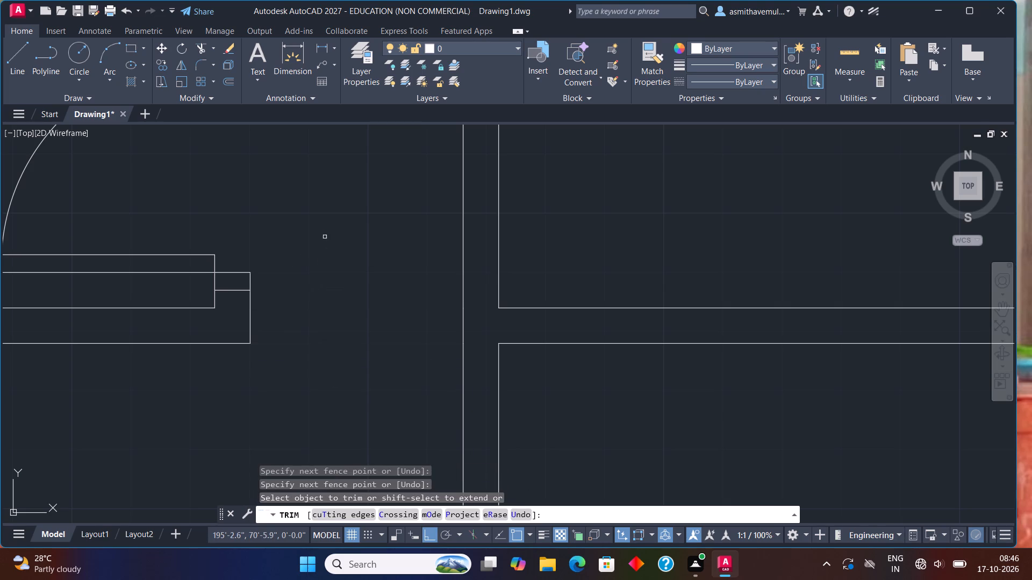
pyautogui.scroll(-1, 330, 254)
pyautogui.press('Escape')
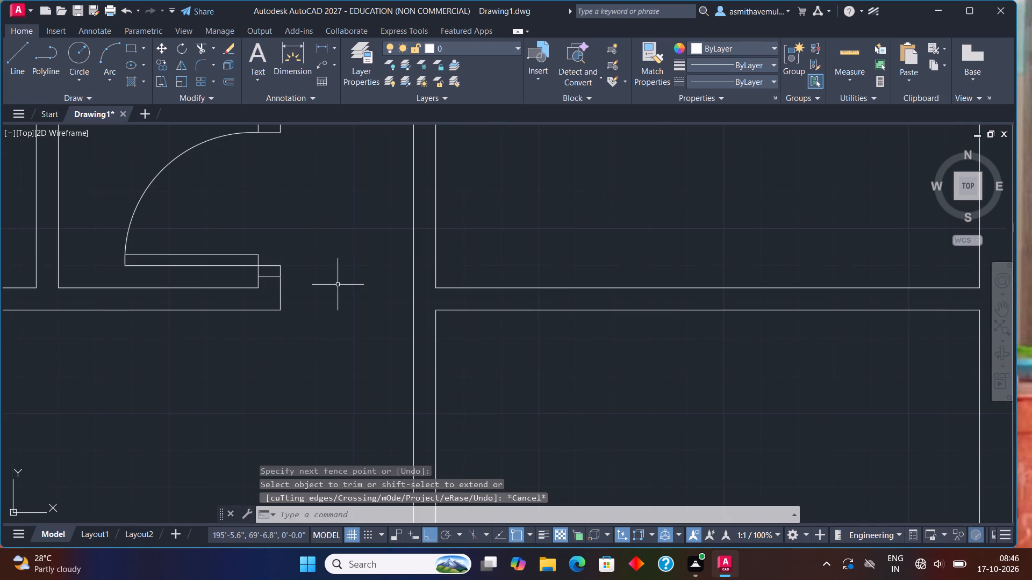
# Draw a line across the main vertical partition, starting 3" above the lower-left corner of the upper-right room.
pyautogui.press('l')
pyautogui.press('Return')
pyautogui.write('FROM')
pyautogui.press('Return')
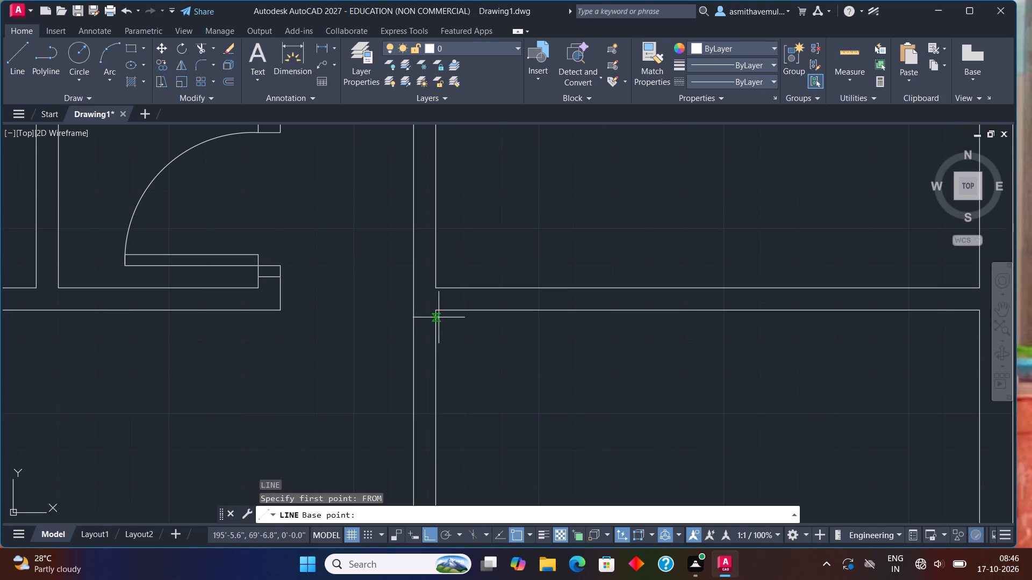
pyautogui.click(439, 291)
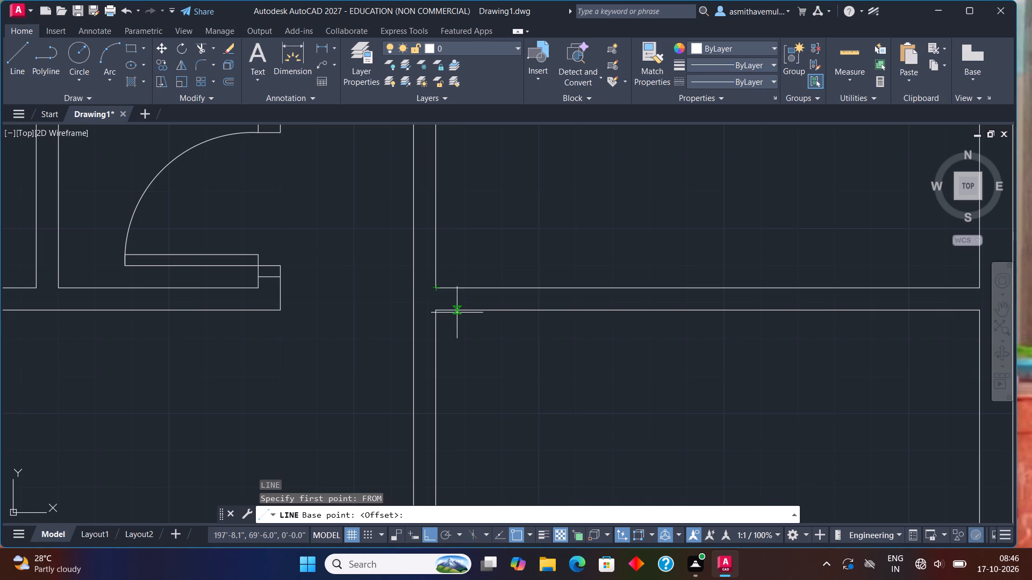
pyautogui.write('@0')
pyautogui.write(',3')
pyautogui.hotkey('shift', '"')
pyautogui.press('Return')
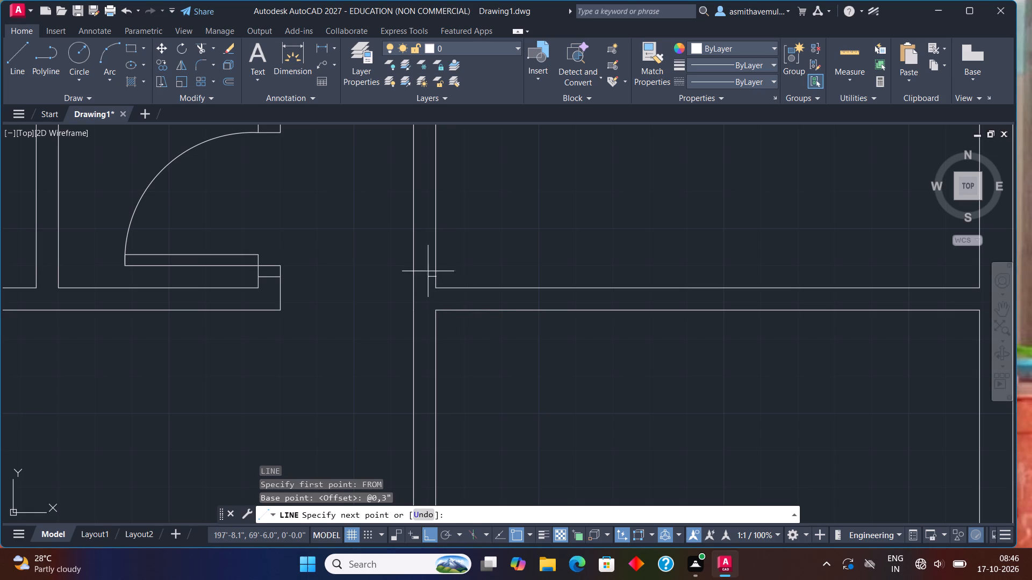
pyautogui.click(412, 273)
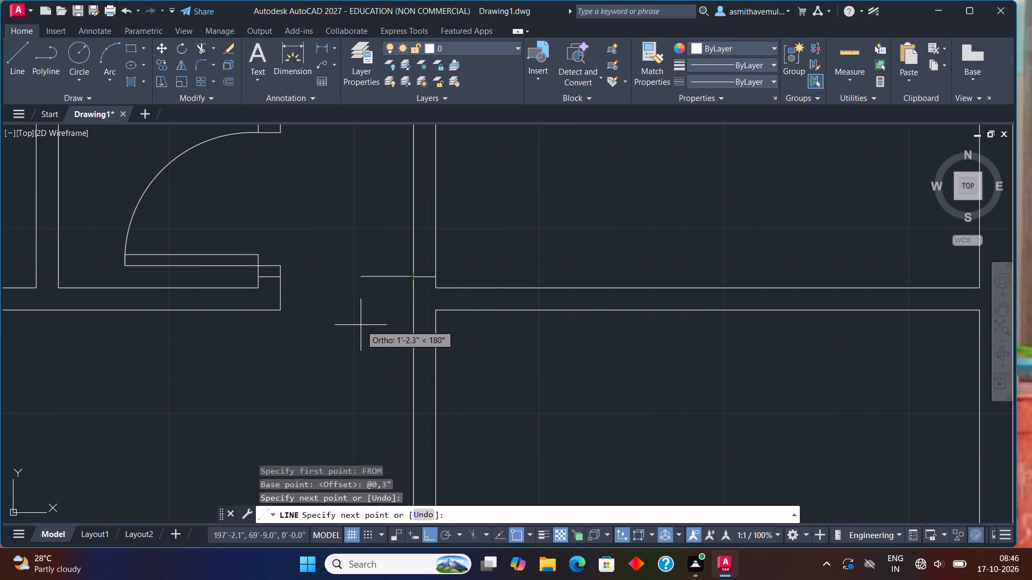
pyautogui.press('Escape')
pyautogui.scroll(-1, 367, 323)
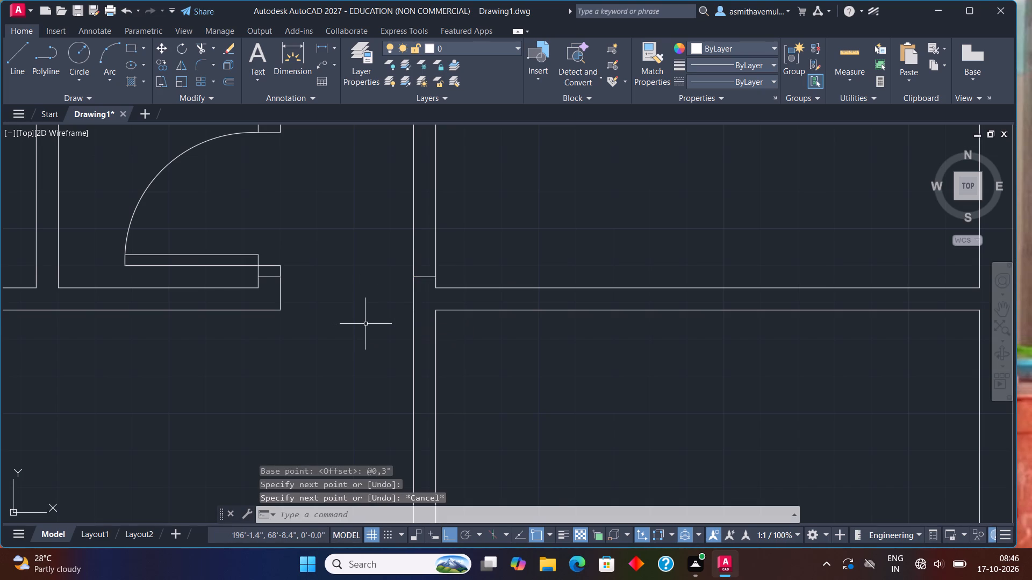
pyautogui.moveTo(371, 322); pyautogui.dragTo(363, 367, button='middle')
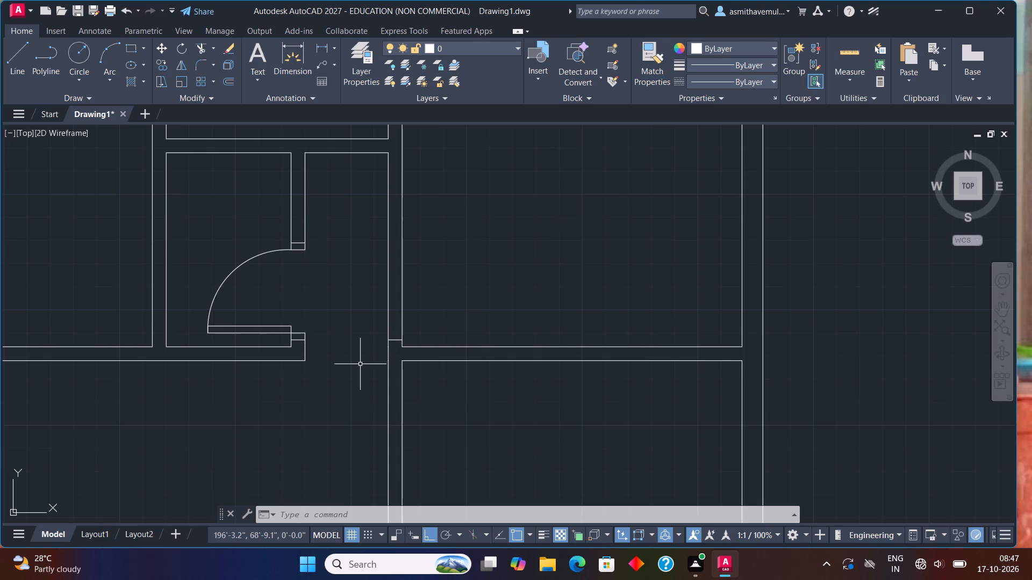
# Offset the new line across the main vertical partition 3" upward to form the lower door jamb.
pyautogui.press('o')
pyautogui.press('Return')
pyautogui.write('3"')
pyautogui.press('Return')
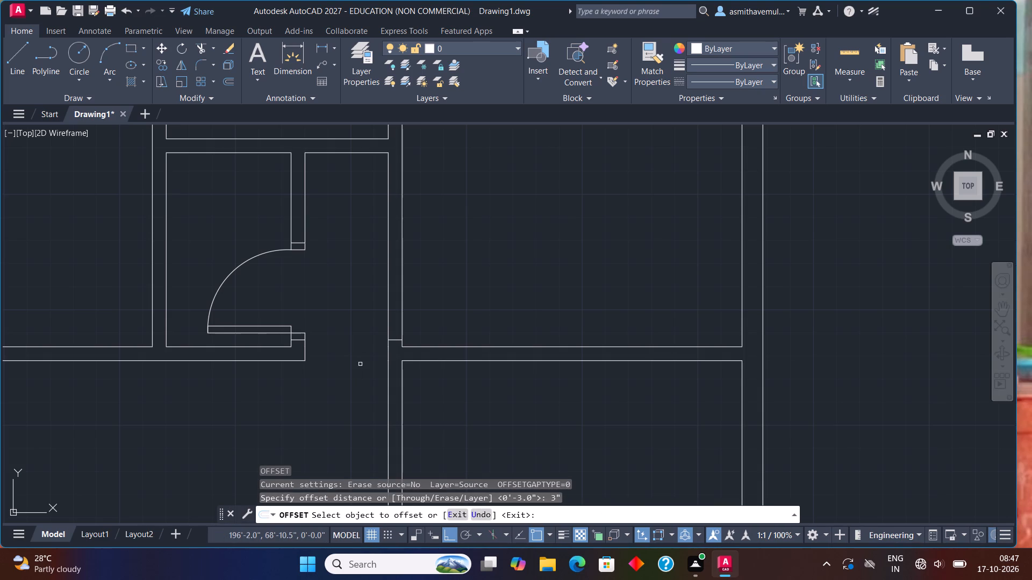
pyautogui.scroll(1, 370, 359)
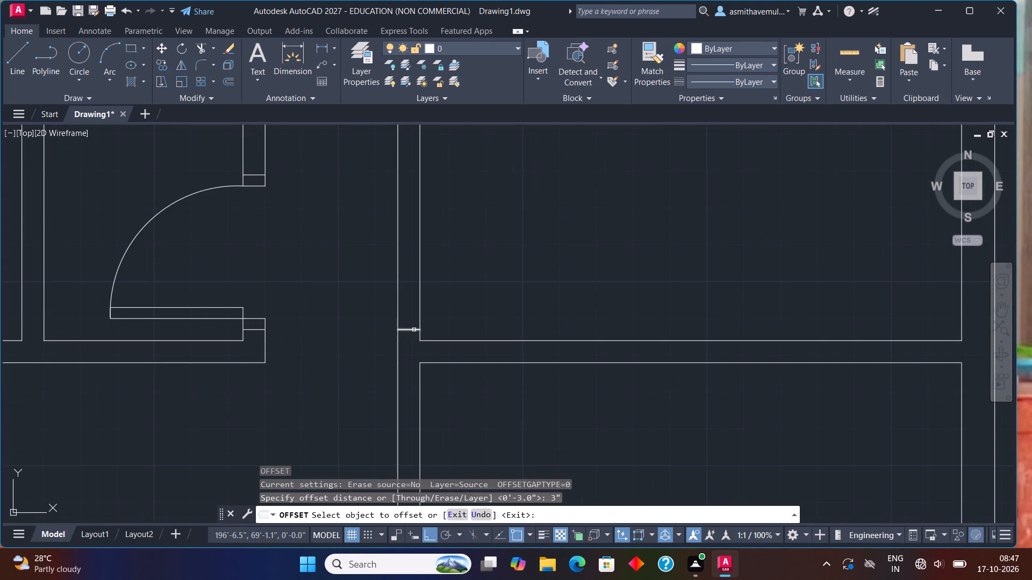
pyautogui.click(414, 329)
pyautogui.click(414, 296)
pyautogui.moveTo(457, 289); pyautogui.dragTo(459, 340, button='middle')
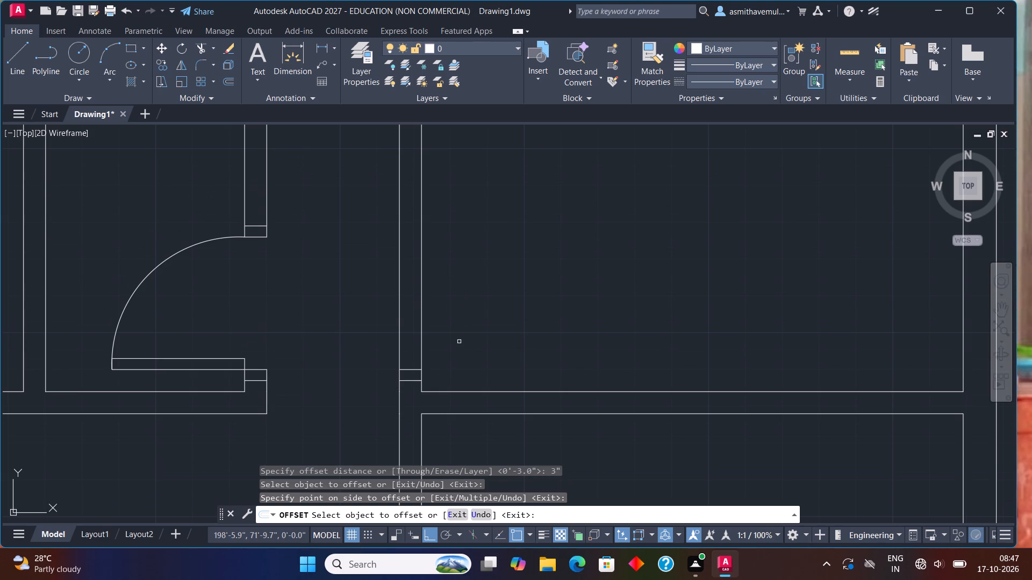
pyautogui.press('Escape')
# Offset the upper line of the lower jamb 3' upward to set the door opening width in the main vertical partition.
pyautogui.press('o')
pyautogui.press('Return')
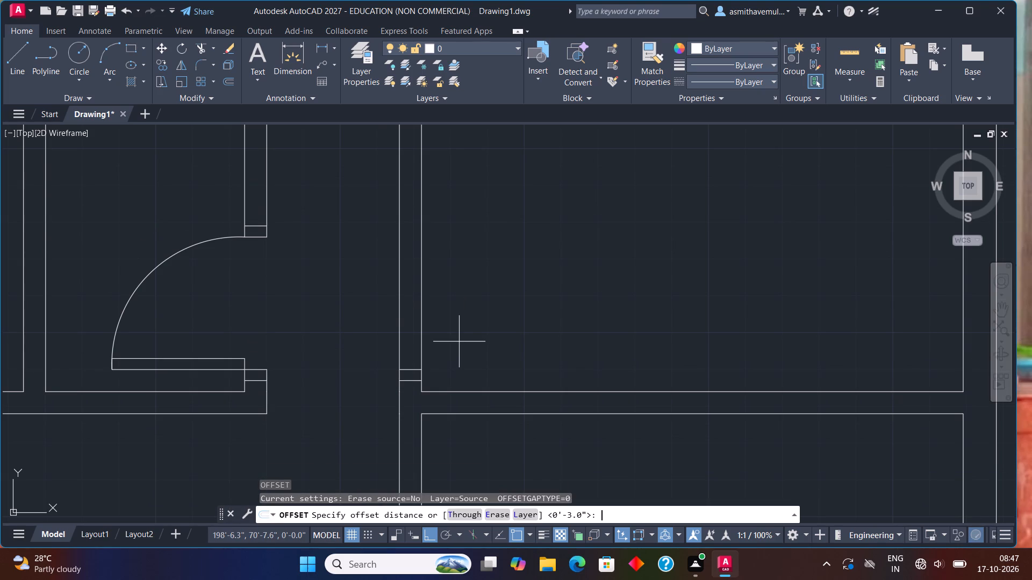
pyautogui.write("3'")
pyautogui.press('Return')
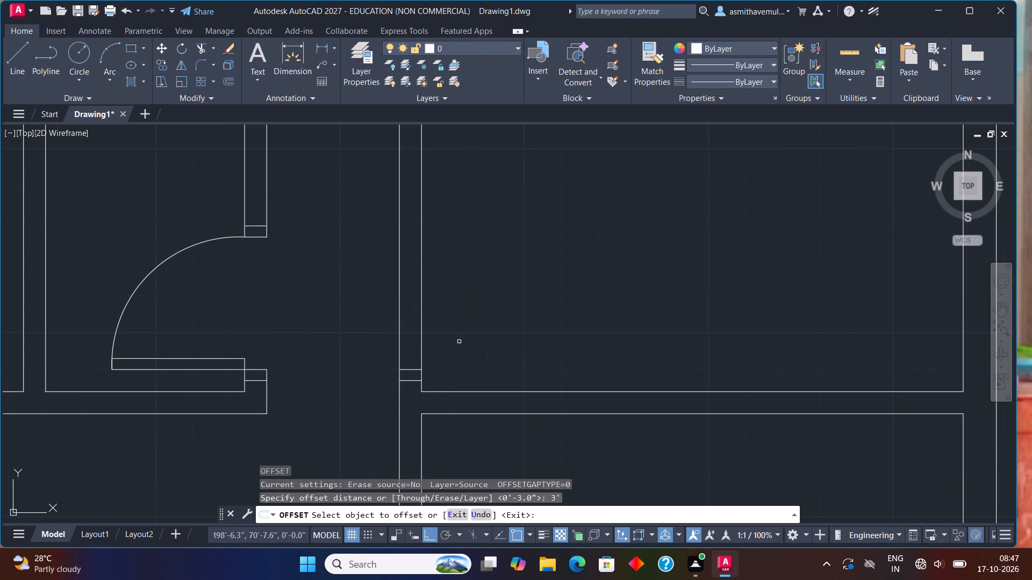
pyautogui.click(409, 369)
pyautogui.click(401, 324)
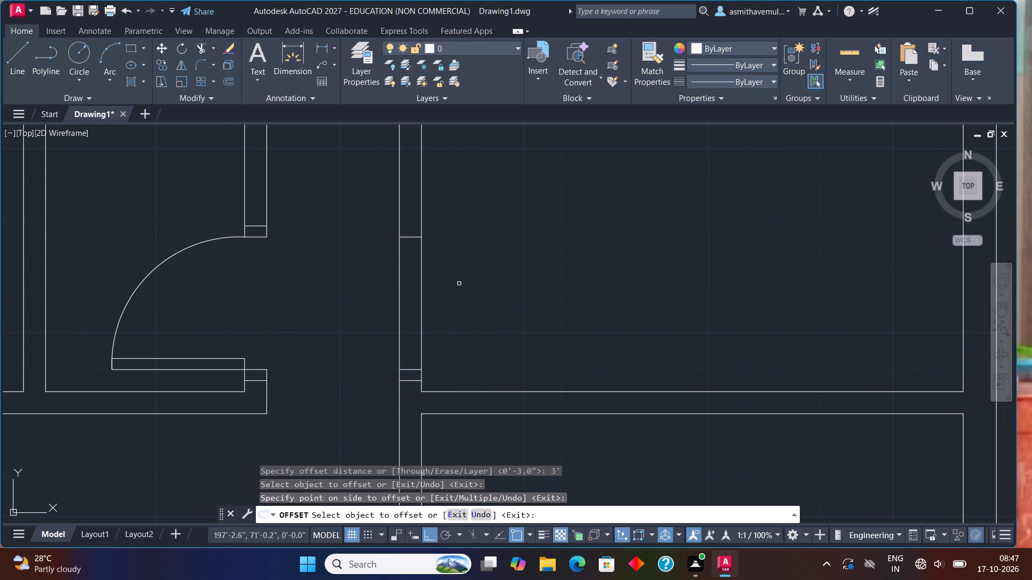
pyautogui.press('Escape')
# Offset the line at the top of the 3' opening 3" upward to form the upper door jamb.
pyautogui.press('o')
pyautogui.press('Return')
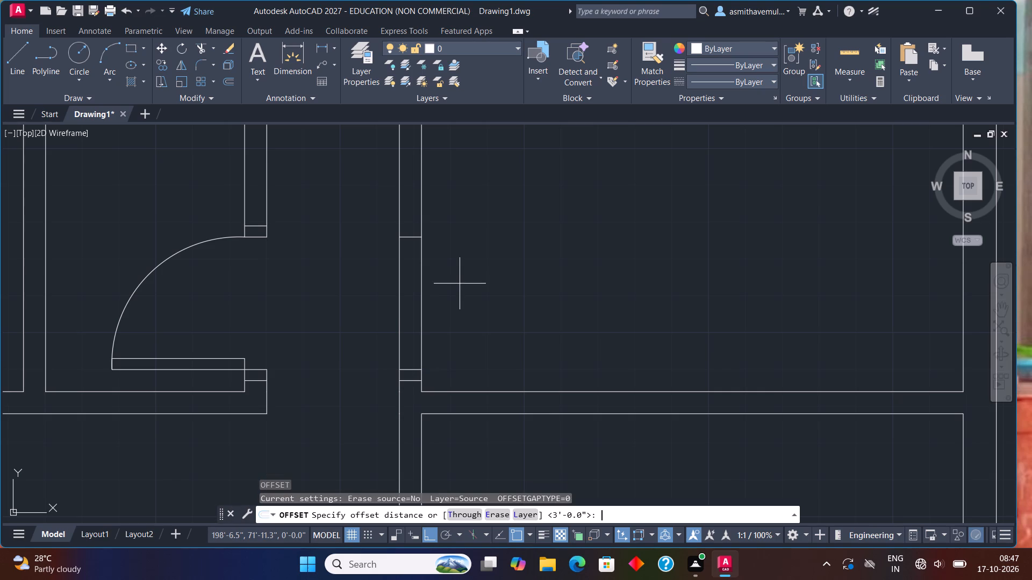
pyautogui.write('3"')
pyautogui.press('Return')
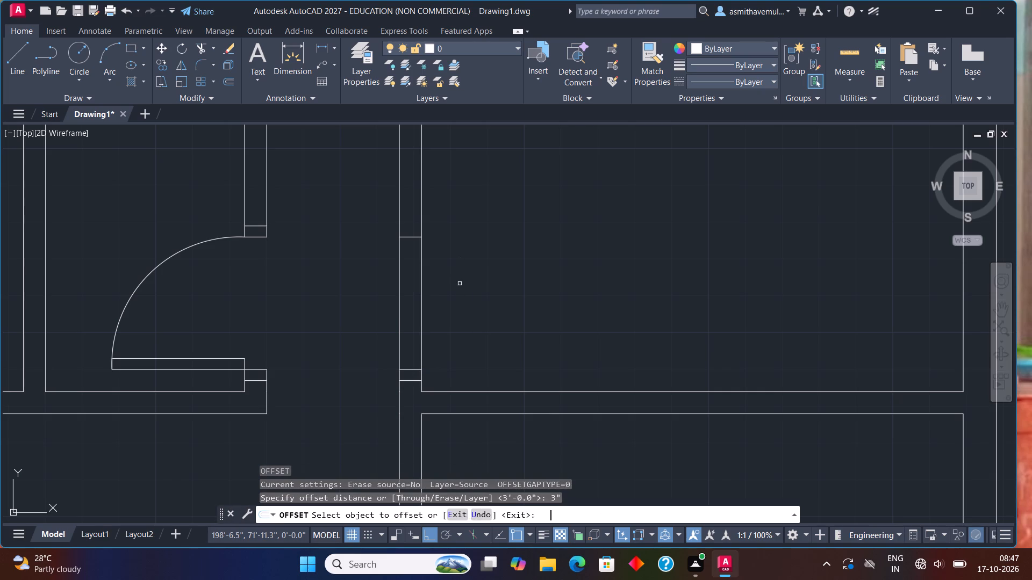
pyautogui.click(409, 237)
pyautogui.click(413, 214)
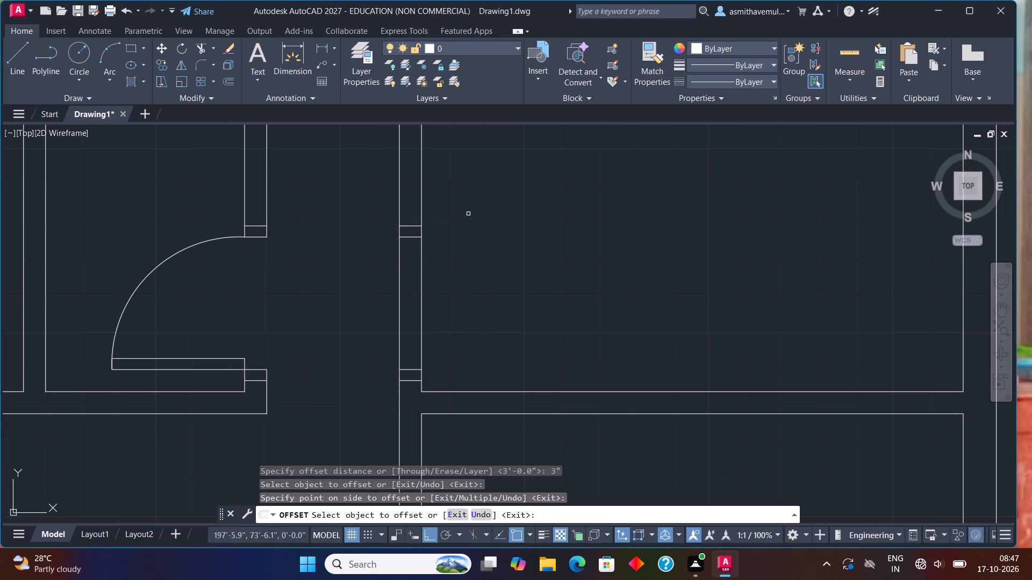
pyautogui.press('Escape')
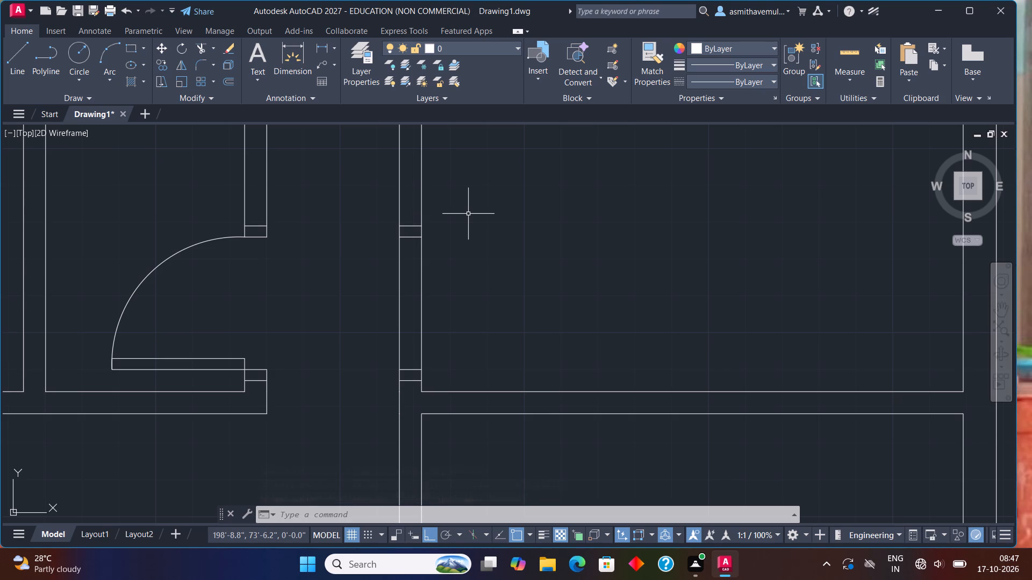
# Trim both faces of the main vertical partition between the two jambs to clear the upper-right room's door opening.
pyautogui.write('TRIM')
pyautogui.press('Return')
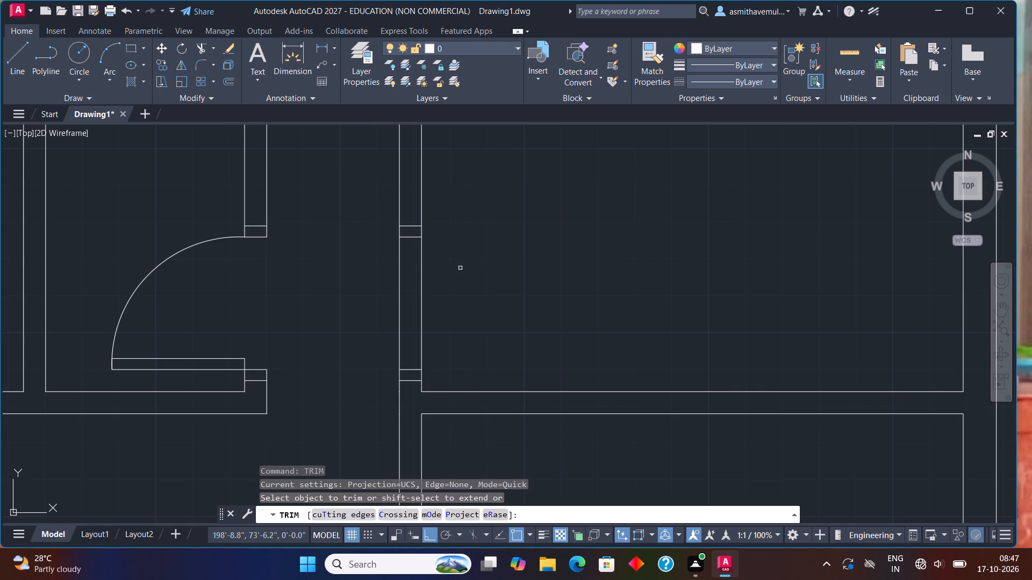
pyautogui.moveTo(459, 271); pyautogui.dragTo(372, 354)
pyautogui.press('Escape')
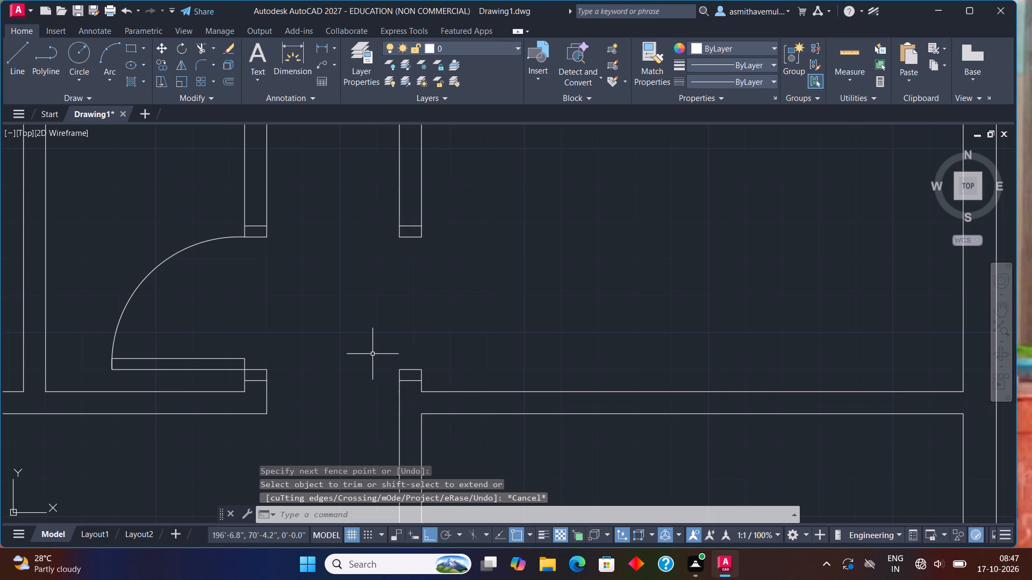
# Draw a 3' by 3" rectangle as the door leaf, from the lower jamb's upper-right corner into the upper-right room.
pyautogui.write('REC')
pyautogui.press('Return')
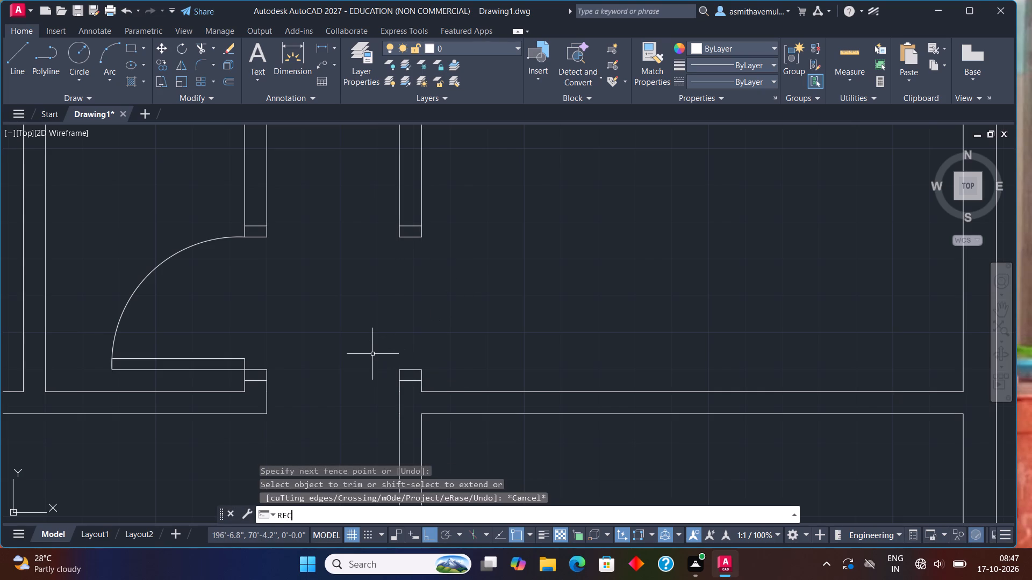
pyautogui.click(421, 370)
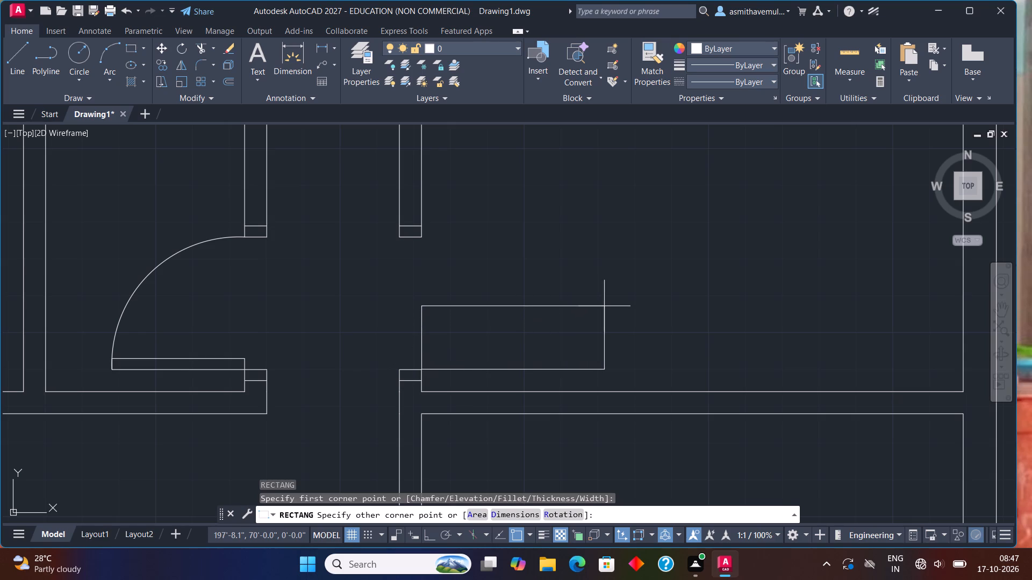
pyautogui.press('d')
pyautogui.press('Return')
pyautogui.write("3'")
pyautogui.press('Return')
pyautogui.write('3"')
pyautogui.press('Return')
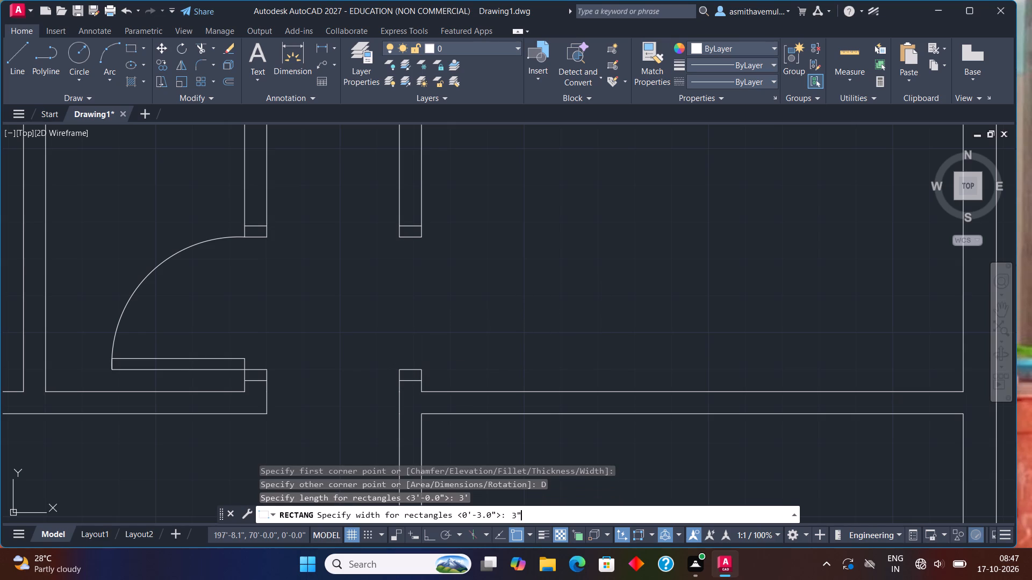
pyautogui.click(610, 287)
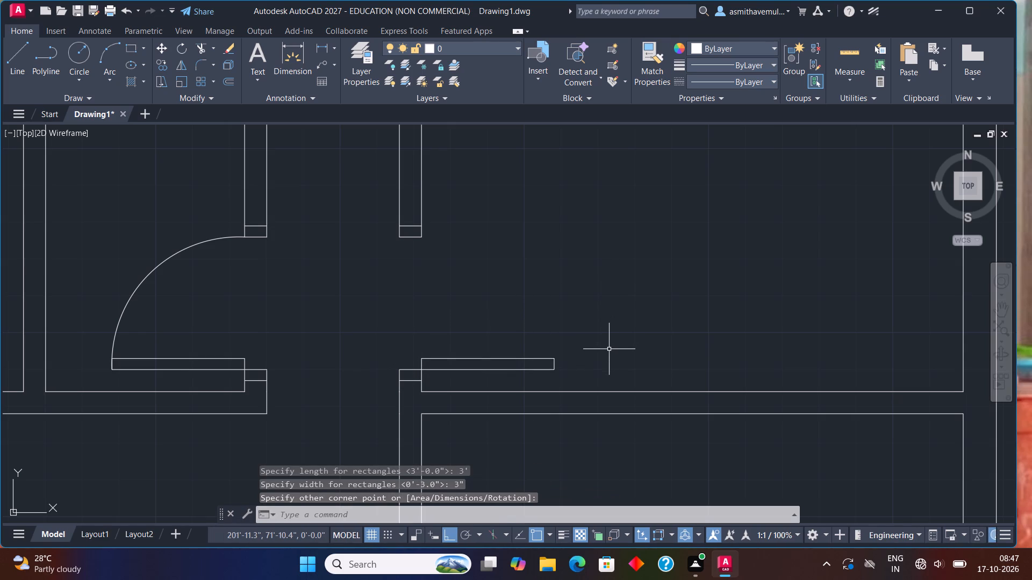
# Draw a three-point swing arc through the door leaf's two free-end corners, ending at the upper jamb's lower-right corner.
pyautogui.write('ARC')
pyautogui.press('Return')
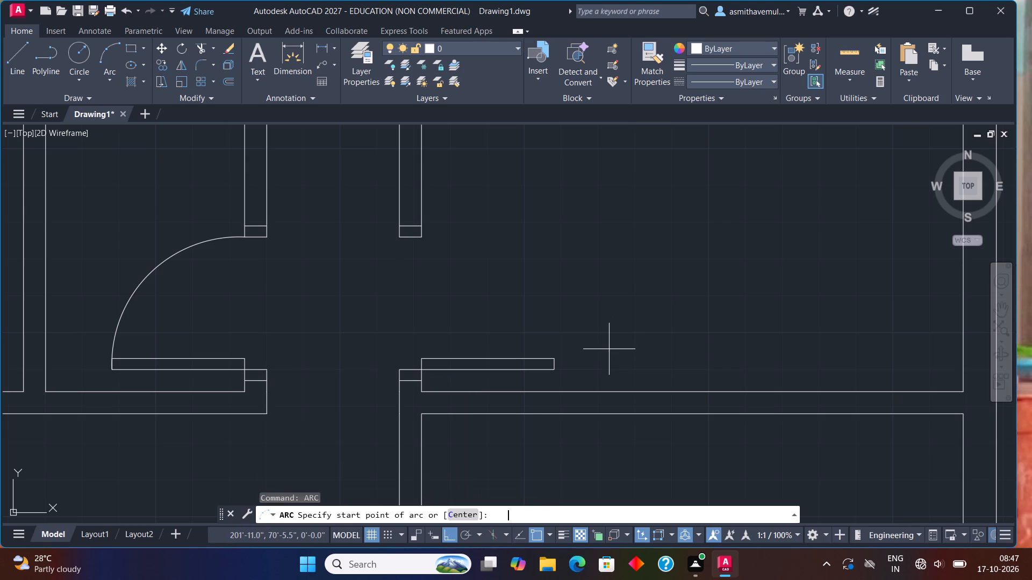
pyautogui.scroll(1, 590, 364)
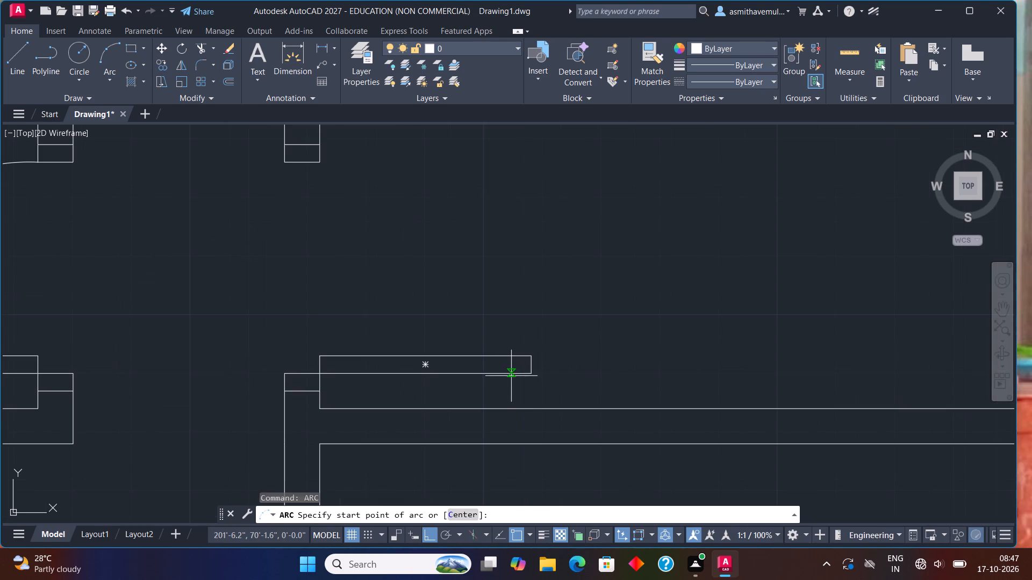
pyautogui.click(528, 372)
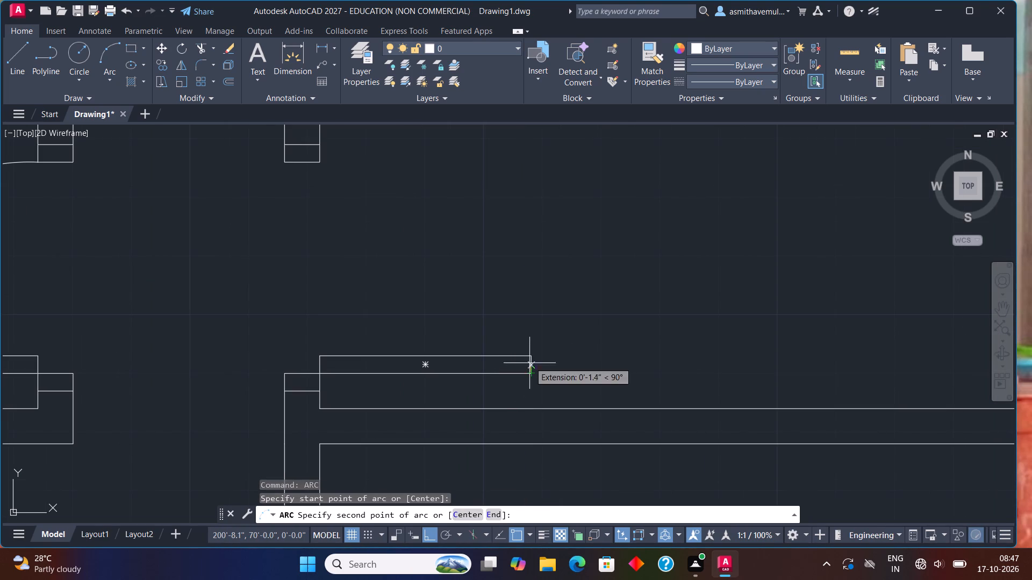
pyautogui.moveTo(531, 356); pyautogui.dragTo(530, 349)
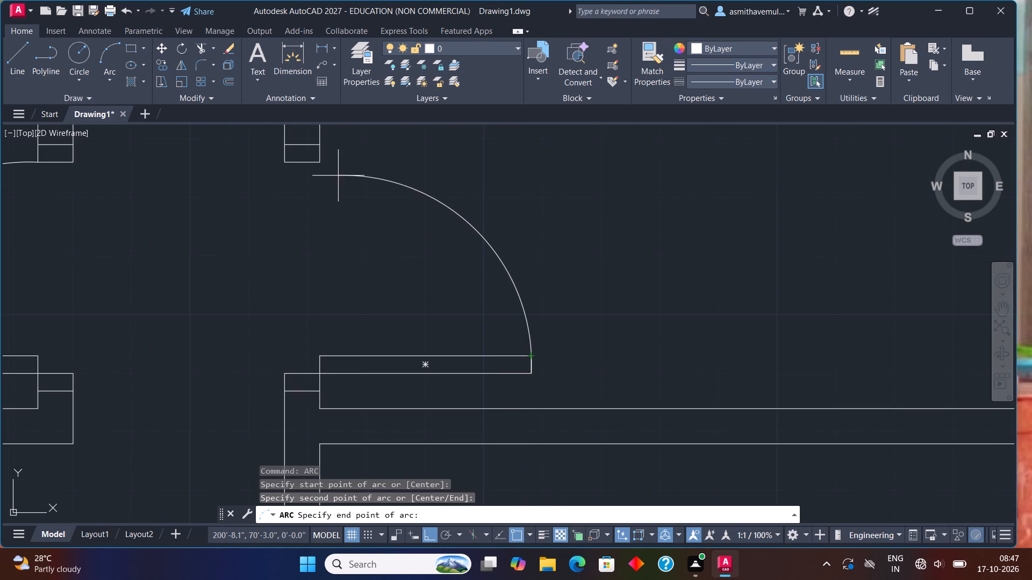
pyautogui.click(318, 161)
# Draw a line across the main vertical partition, starting 3" below the upper-left corner of the room beneath the upper-right room.
pyautogui.scroll(-3, 322, 208)
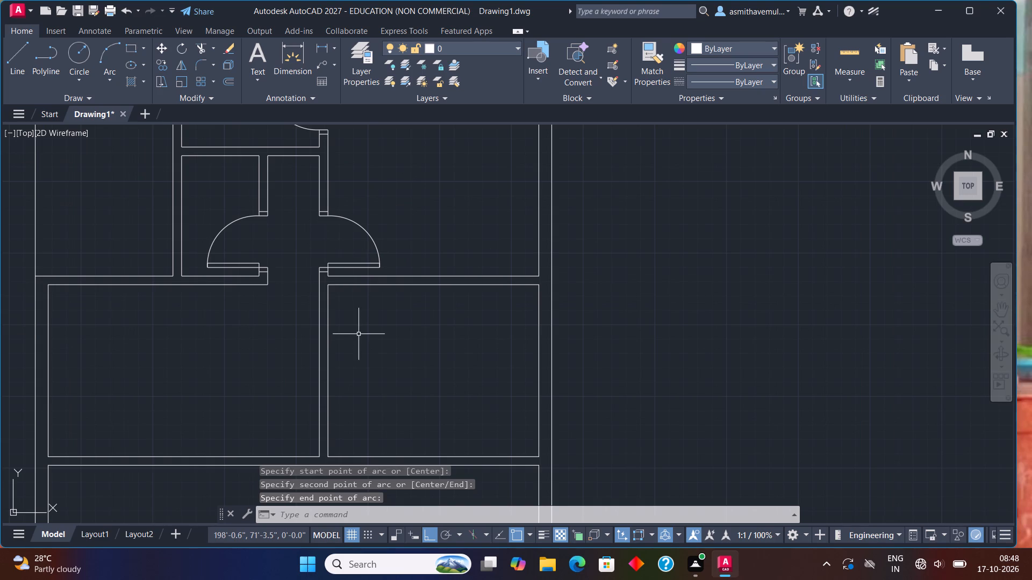
pyautogui.moveTo(359, 339); pyautogui.dragTo(374, 292, button='middle')
pyautogui.scroll(1, 351, 281)
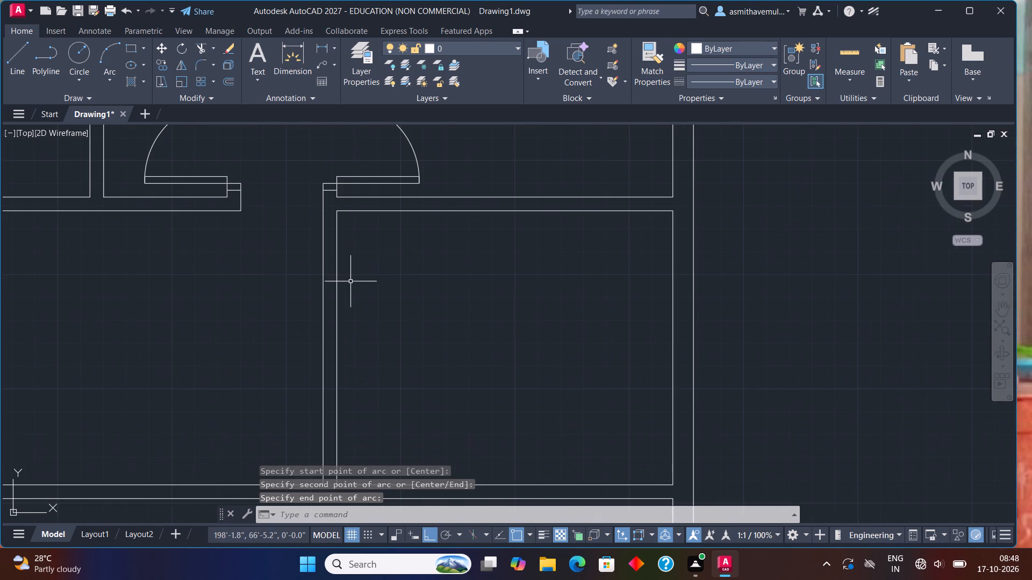
pyautogui.press('l')
pyautogui.press('Return')
pyautogui.write('FROM')
pyautogui.press('Return')
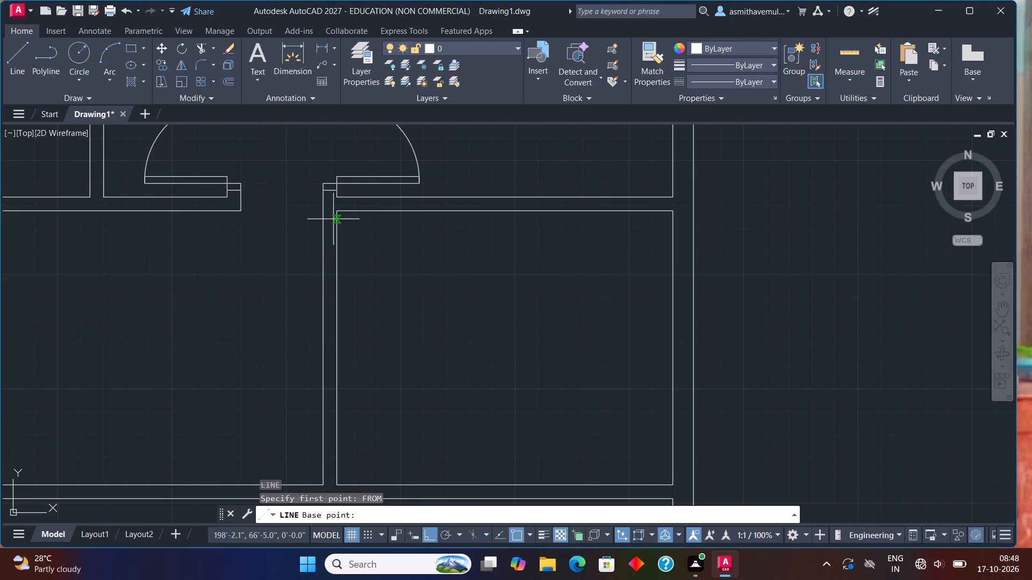
pyautogui.click(334, 213)
pyautogui.write('@0,-3"')
pyautogui.press('Return')
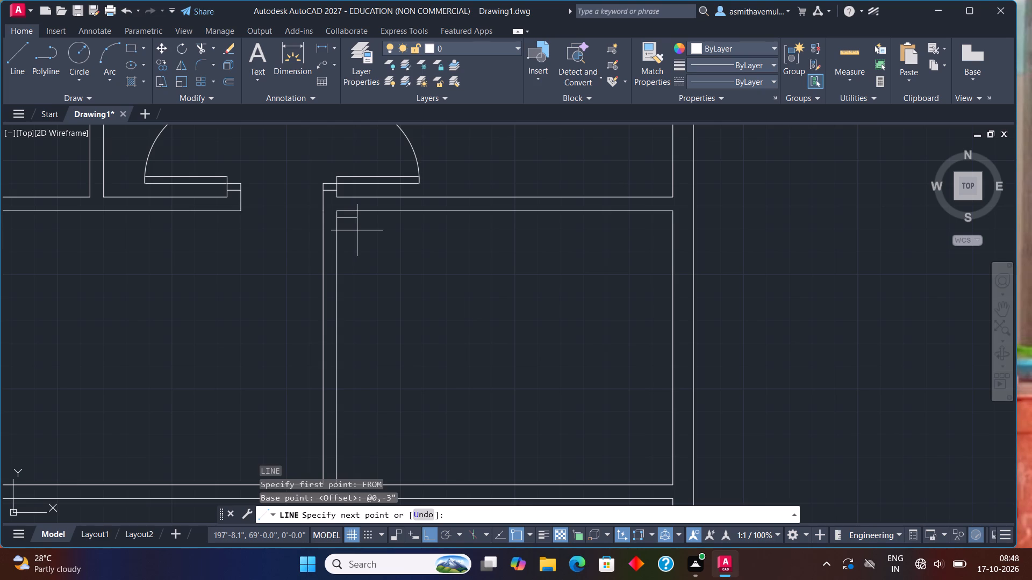
pyautogui.scroll(2, 313, 243)
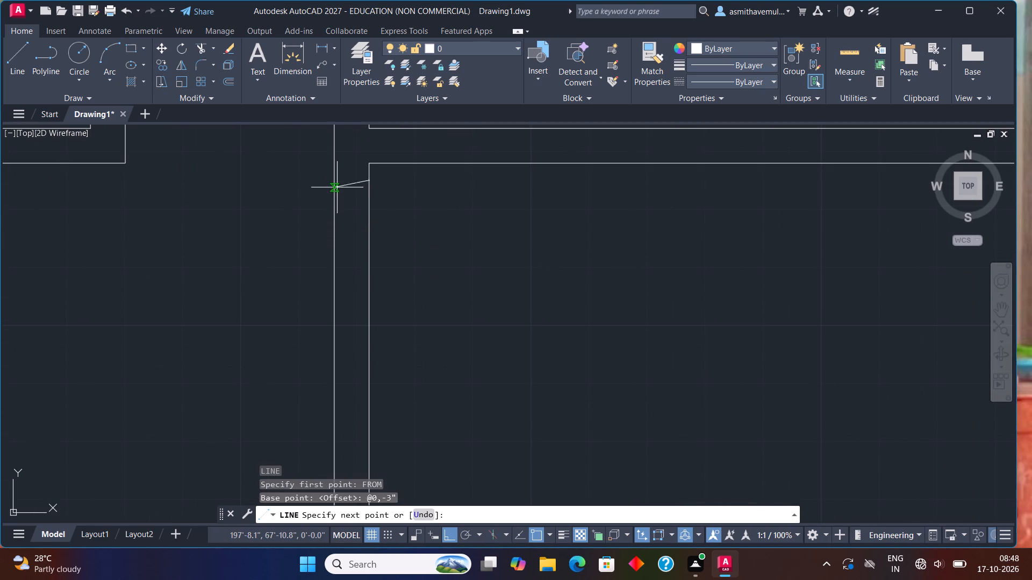
pyautogui.click(337, 180)
pyautogui.press('Escape')
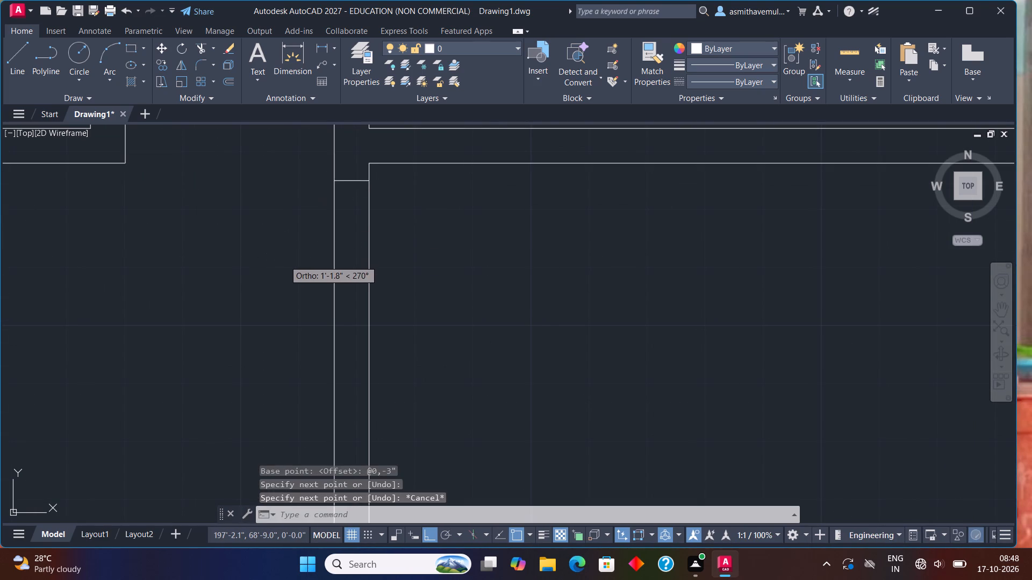
# Offset the new line across the partition 3" downward to form the upper jamb of the lower room's door.
pyautogui.press('o')
pyautogui.press('Return')
pyautogui.write('3"')
pyautogui.press('Return')
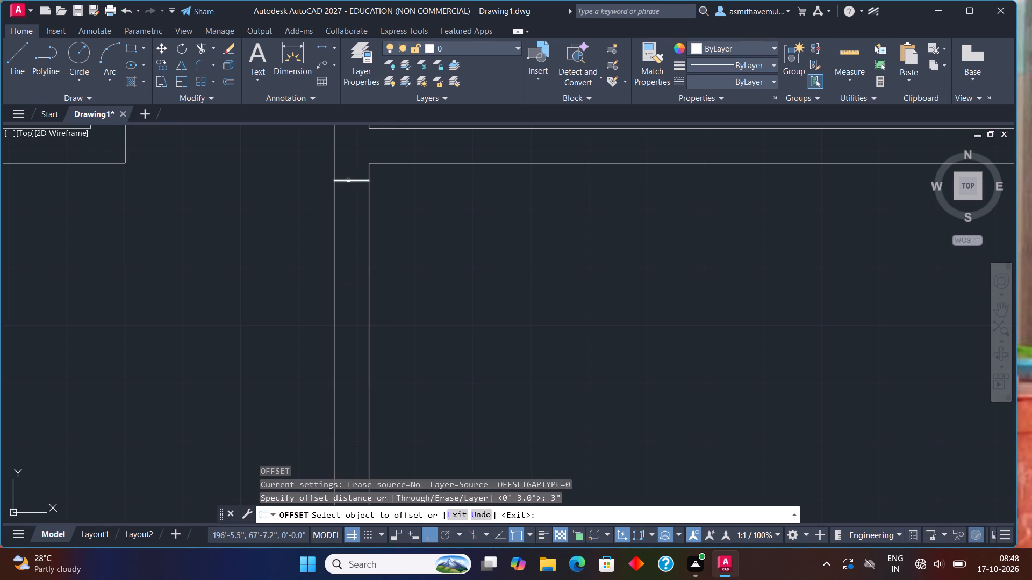
pyautogui.moveTo(348, 180); pyautogui.dragTo(353, 192)
pyautogui.click(376, 248)
pyautogui.press('Escape')
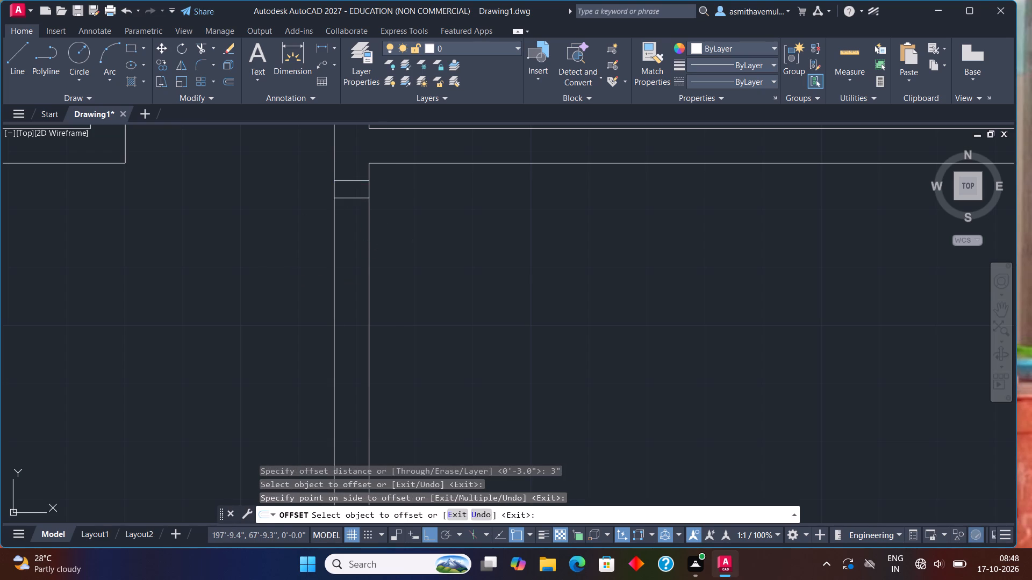
# Offset the lower line of the upper jamb 3' downward to set the lower room's door opening width.
pyautogui.press('o')
pyautogui.press('Return')
pyautogui.write("3'")
pyautogui.press('Return')
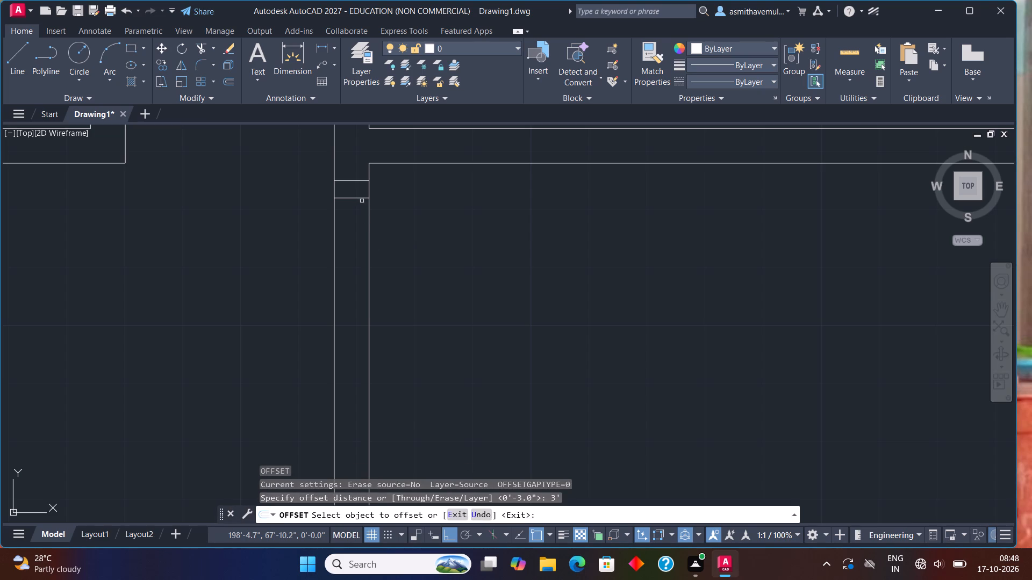
pyautogui.click(362, 199)
pyautogui.click(359, 231)
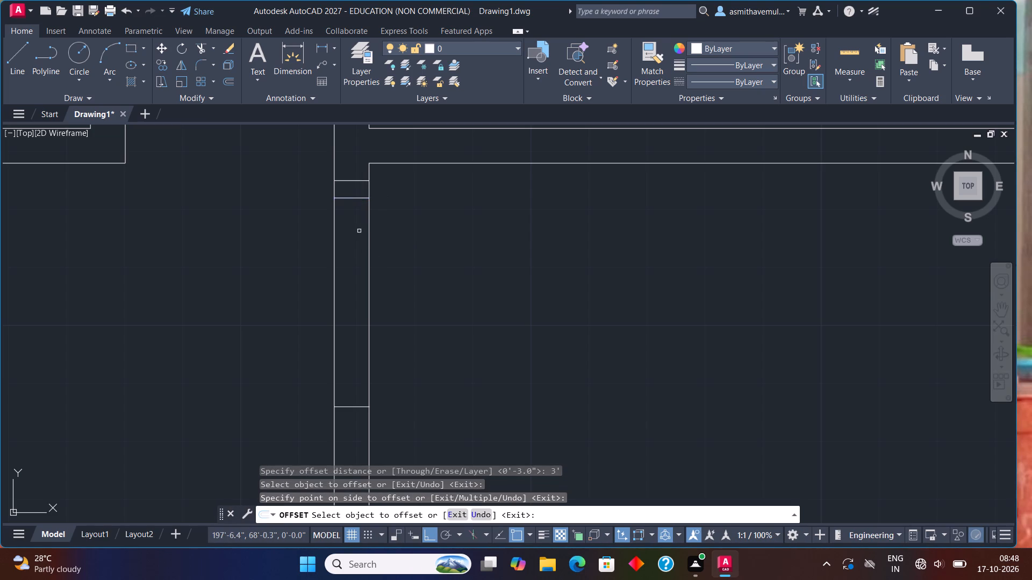
pyautogui.press('Escape')
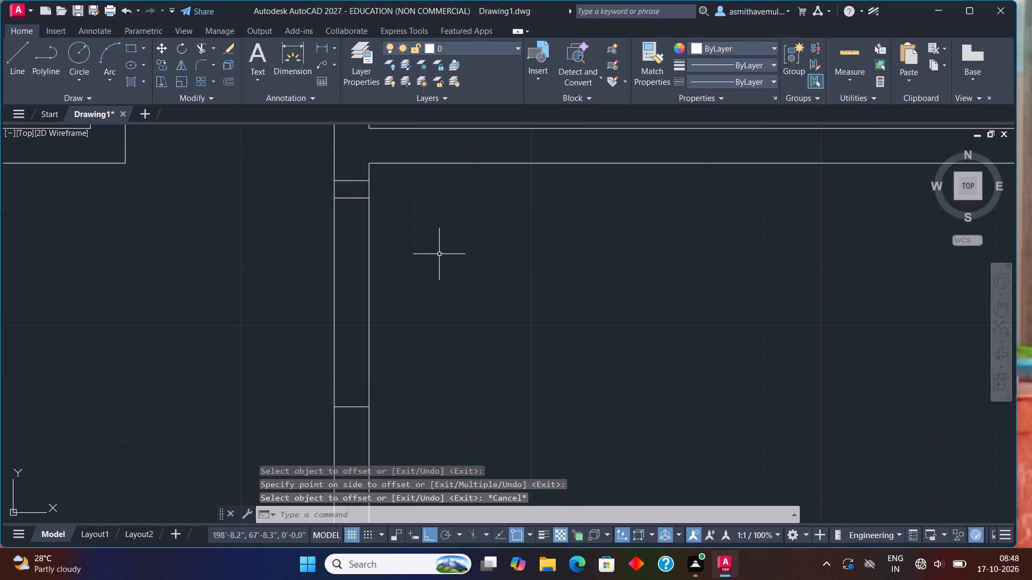
# Offset the line at the bottom of the 3' opening 3" downward to form the lower door jamb.
pyautogui.press('o')
pyautogui.press('Return')
pyautogui.write('3"')
pyautogui.press('Return')
pyautogui.scroll(-1, 411, 314)
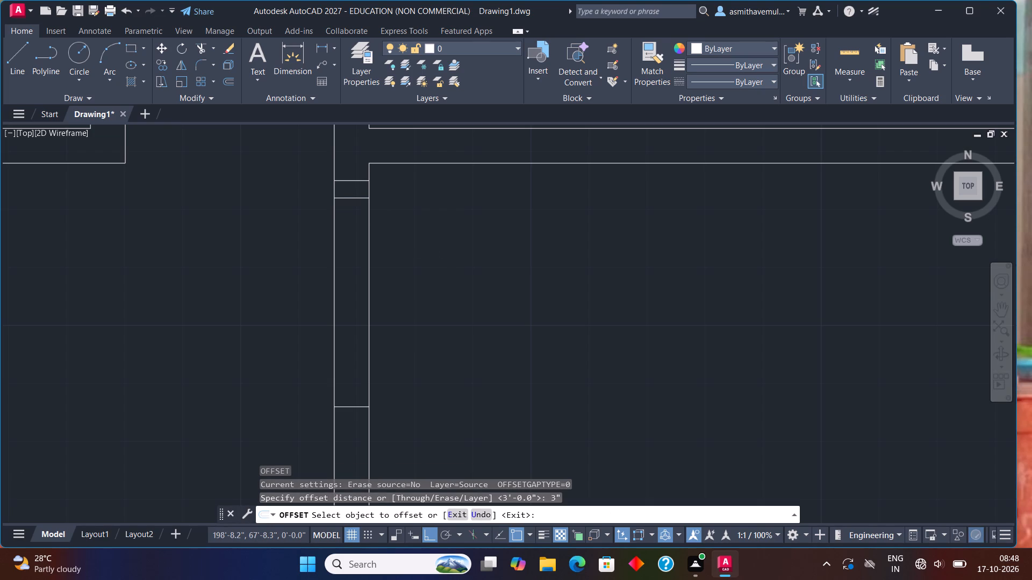
pyautogui.moveTo(406, 311); pyautogui.dragTo(375, 175, button='middle')
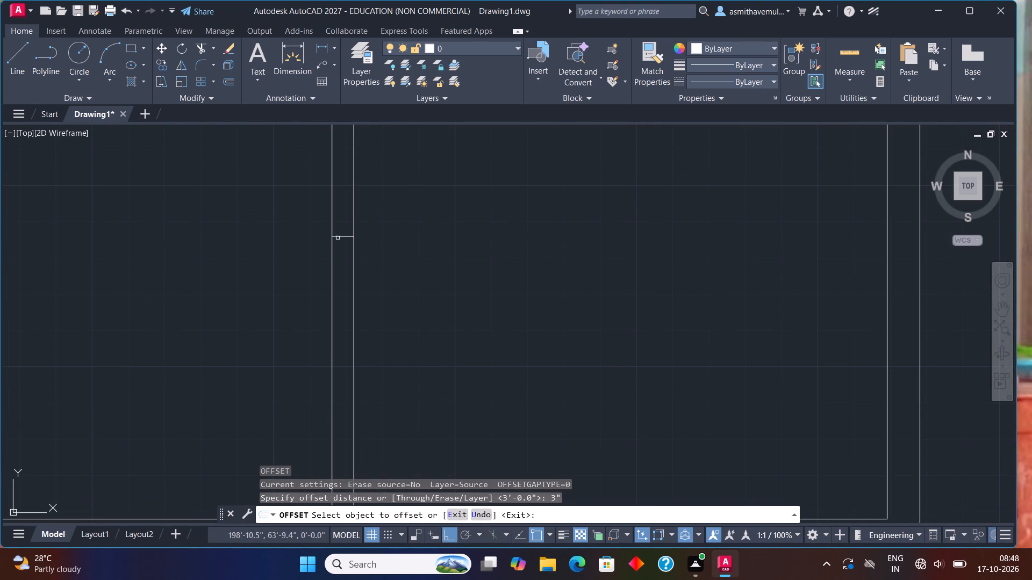
pyautogui.click(340, 237)
pyautogui.click(340, 269)
pyautogui.moveTo(397, 235); pyautogui.dragTo(424, 284, button='middle')
pyautogui.press('Escape')
# Trim the main vertical partition's two lines between the jambs to open the doorway of the room beneath the upper-right room.
pyautogui.write('TRIM')
pyautogui.press('Return')
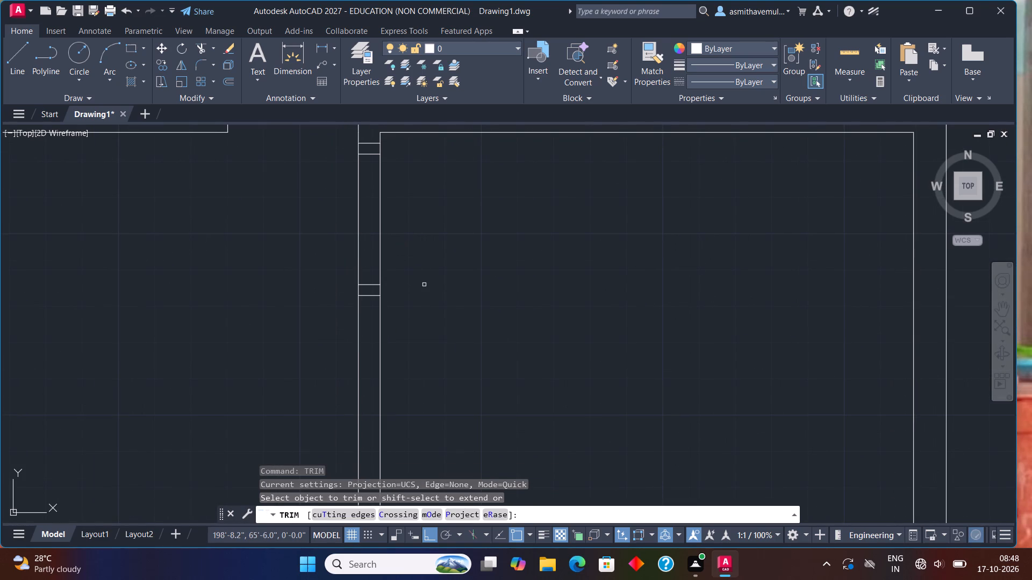
pyautogui.moveTo(404, 238); pyautogui.dragTo(260, 264)
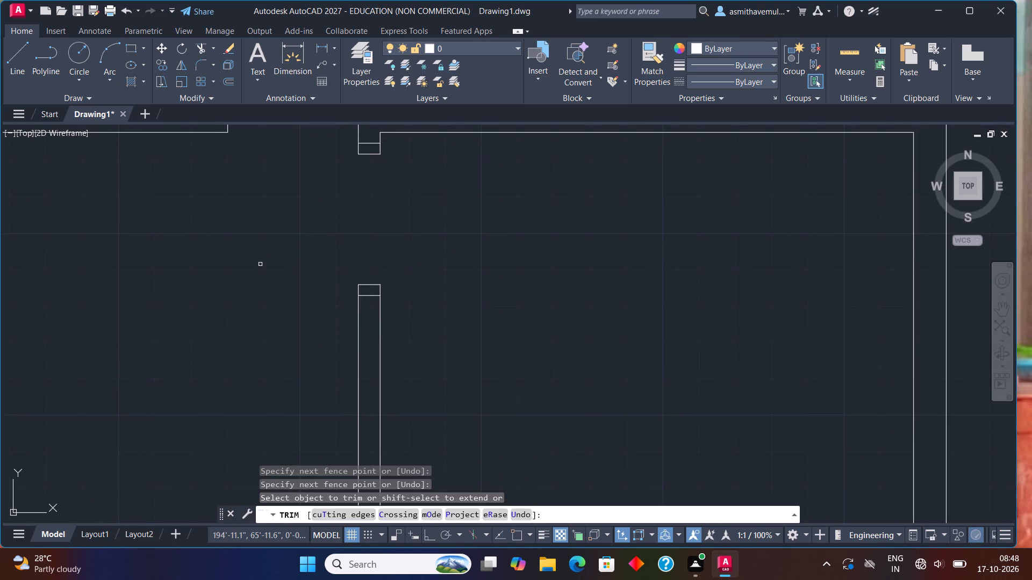
pyautogui.press('Escape')
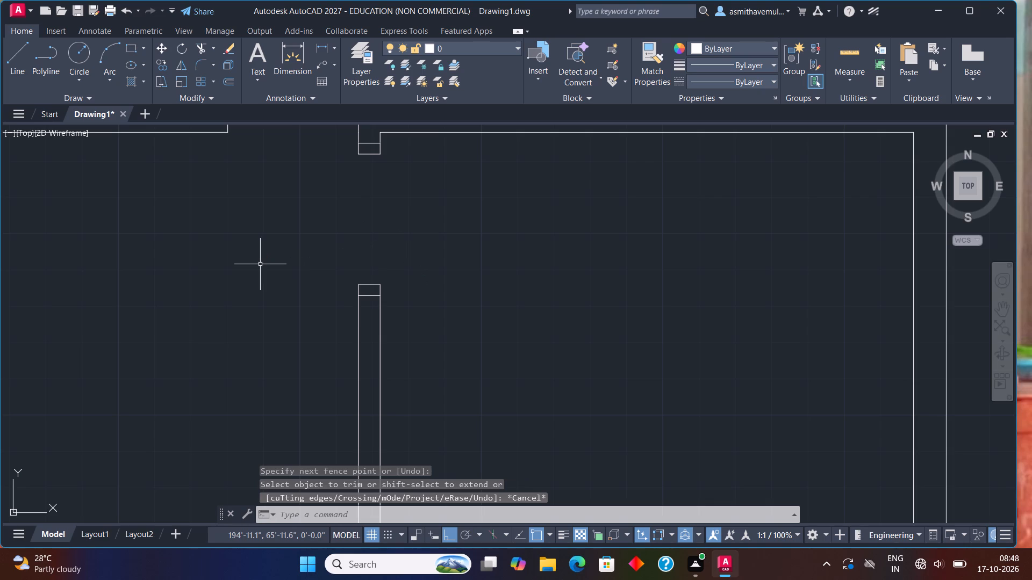
# Draw a 3' by 3" rectangle as the door leaf, extending into the room from the upper jamb's lower-right corner.
pyautogui.write('REC')
pyautogui.press('Return')
pyautogui.moveTo(260, 263); pyautogui.dragTo(262, 262, button='middle')
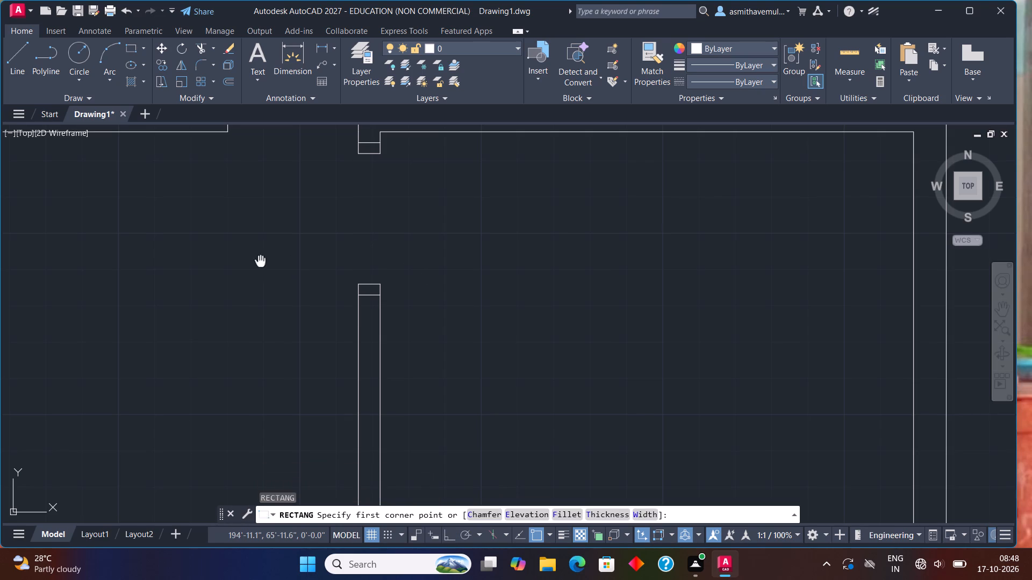
pyautogui.moveTo(262, 262); pyautogui.dragTo(275, 311, button='middle')
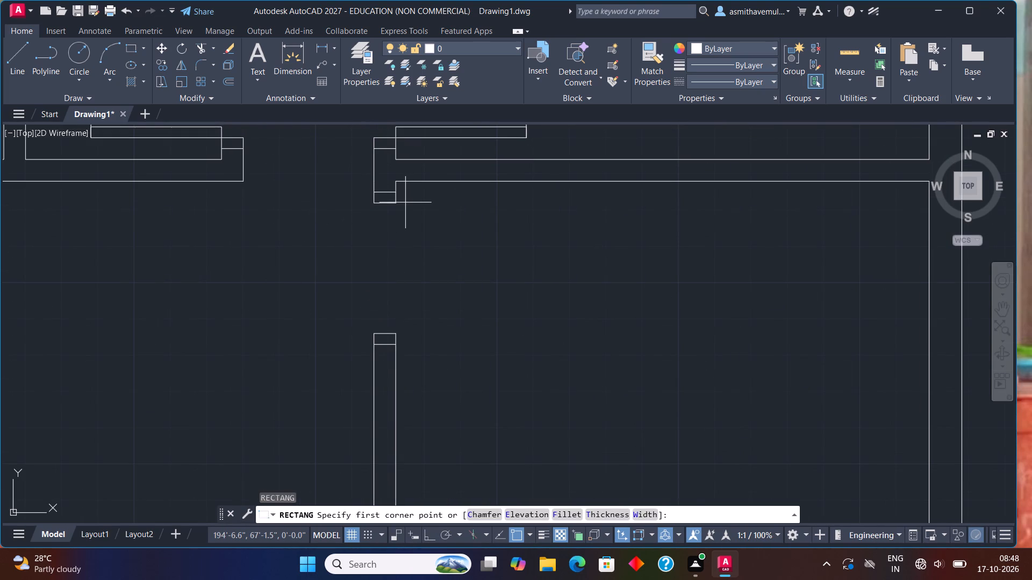
pyautogui.click(397, 202)
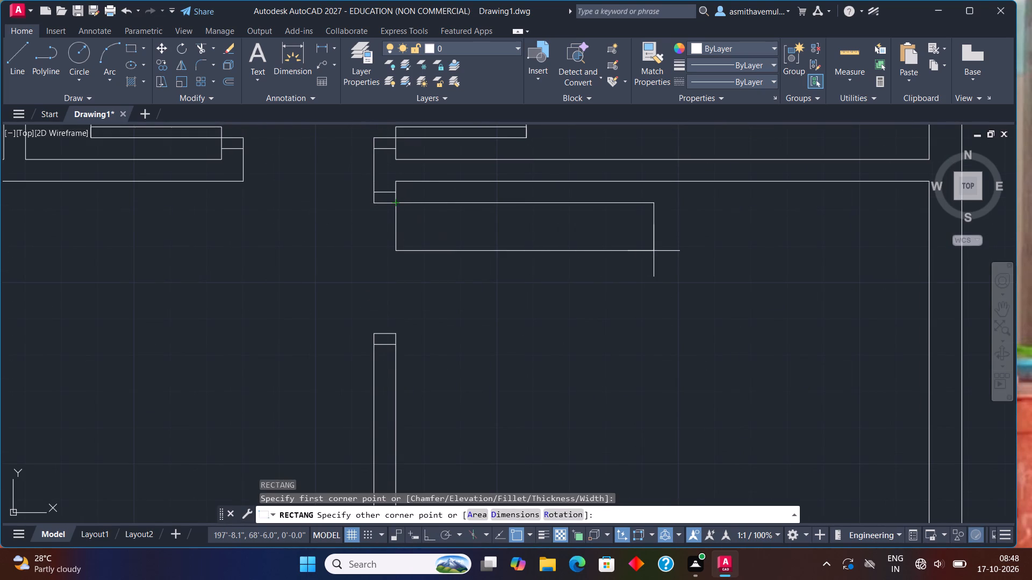
pyautogui.press('d')
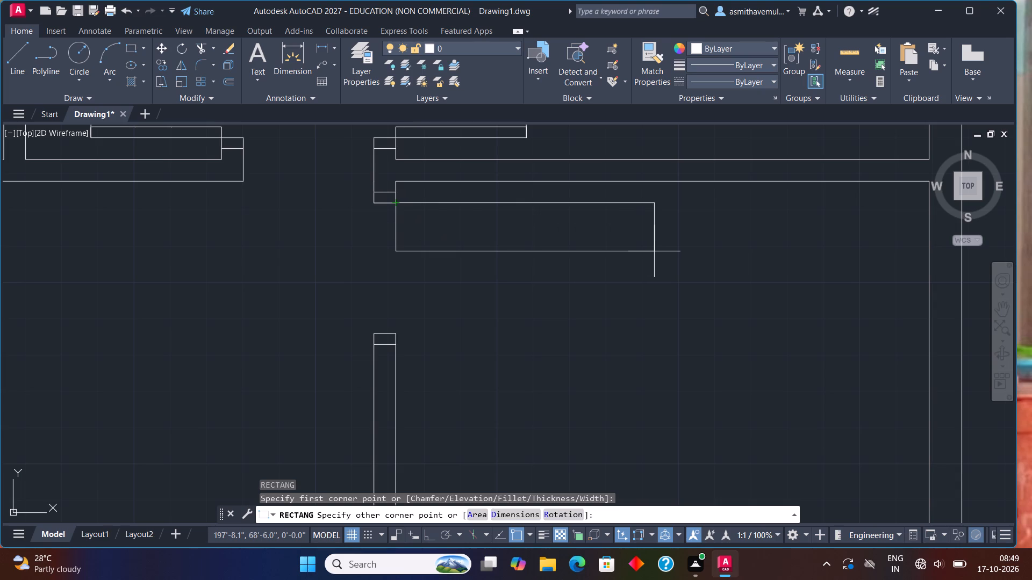
pyautogui.press('Return')
pyautogui.write("3'")
pyautogui.press('Return')
pyautogui.write('3"')
pyautogui.press('Return')
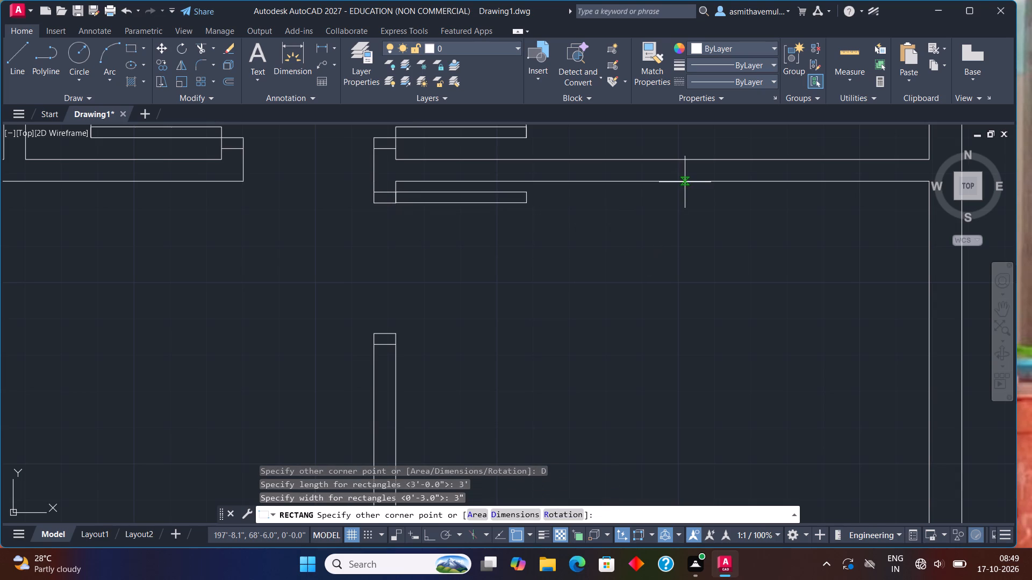
pyautogui.click(685, 180)
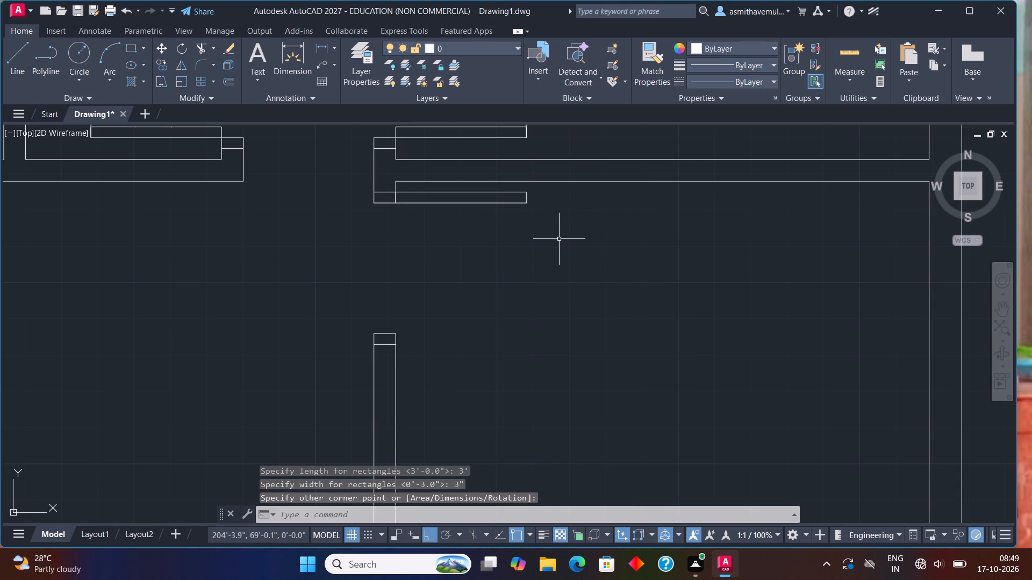
pyautogui.click(454, 237)
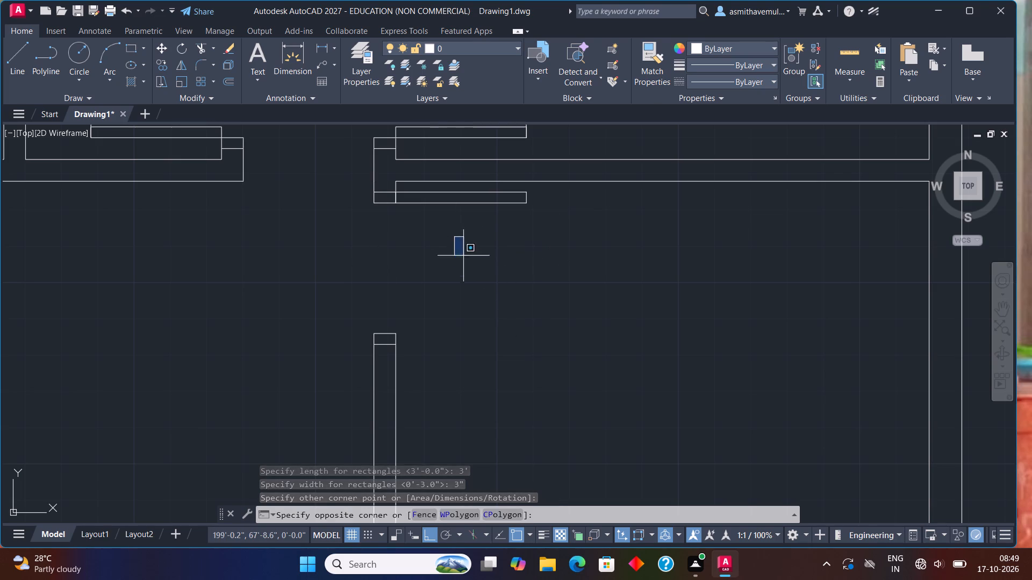
pyautogui.click(471, 270)
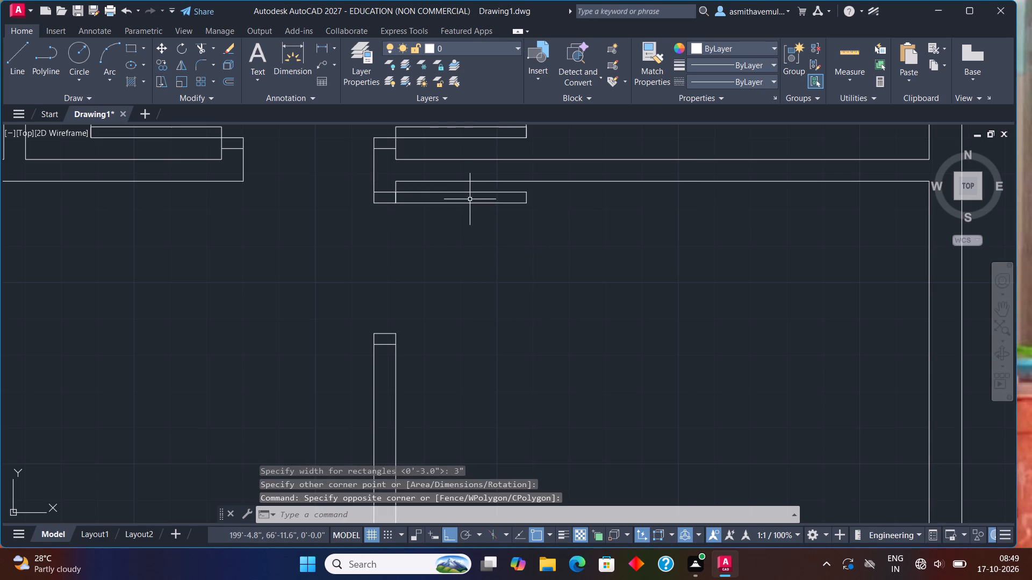
# Move the new door leaf down so its upper-left corner meets the upper jamb's lower-right corner.
pyautogui.click(470, 203)
pyautogui.press('m')
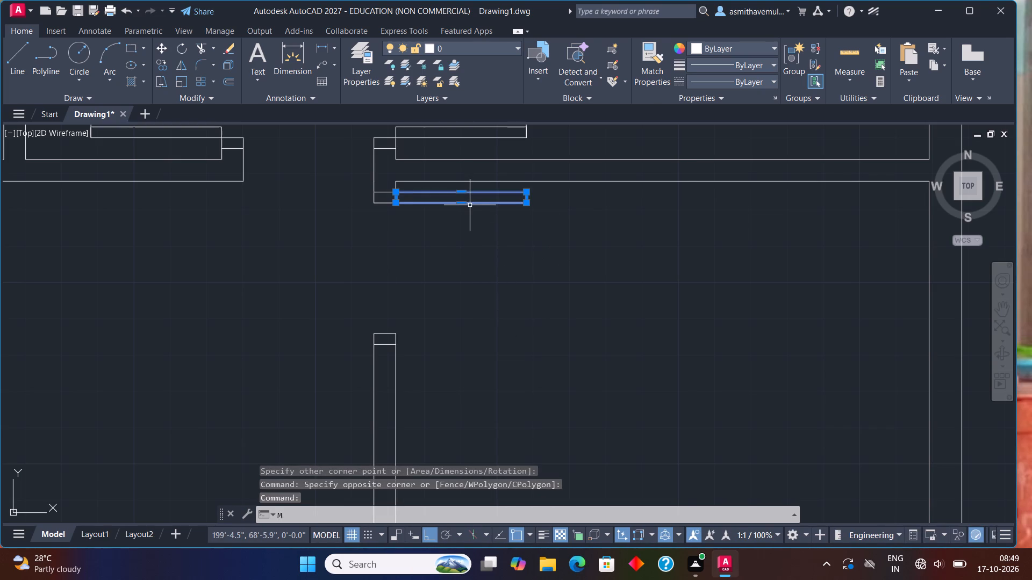
pyautogui.press('Return')
pyautogui.scroll(2, 388, 219)
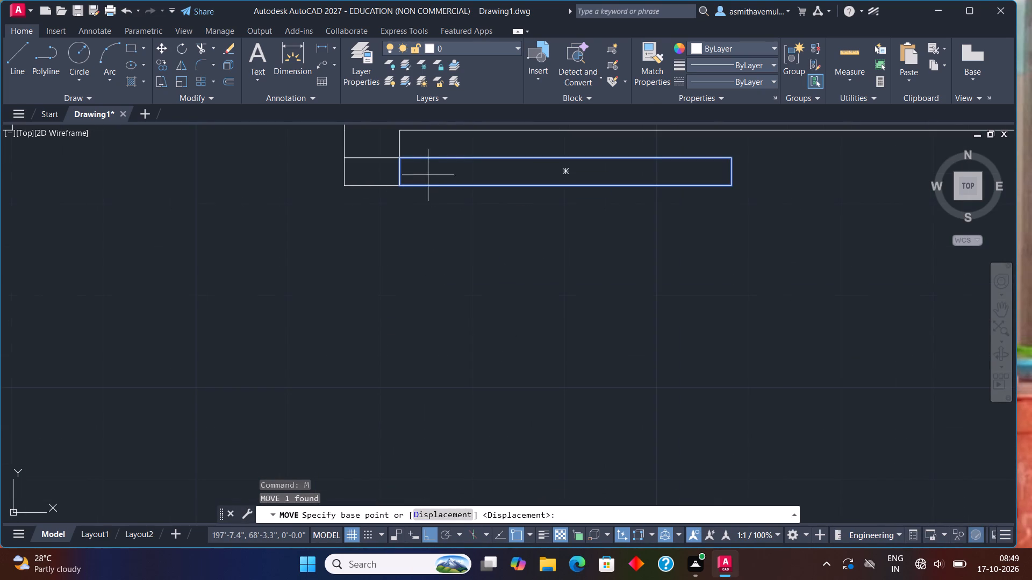
pyautogui.click(396, 156)
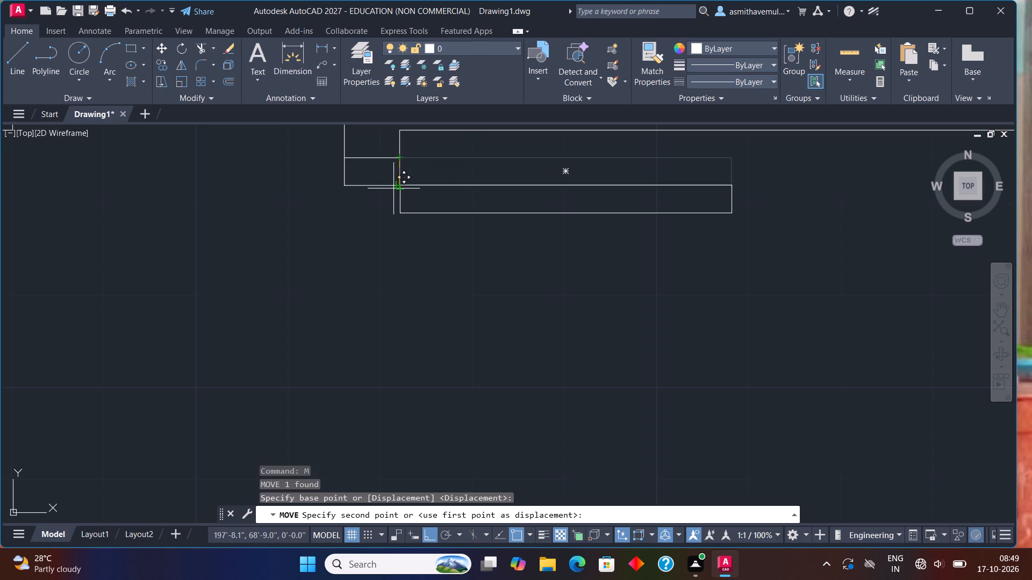
pyautogui.scroll(2, 393, 189)
pyautogui.click(404, 180)
# Draw a three-point swing arc through the leaf's two outer corners, ending at the lower jamb's upper-right corner.
pyautogui.scroll(-1, 359, 288)
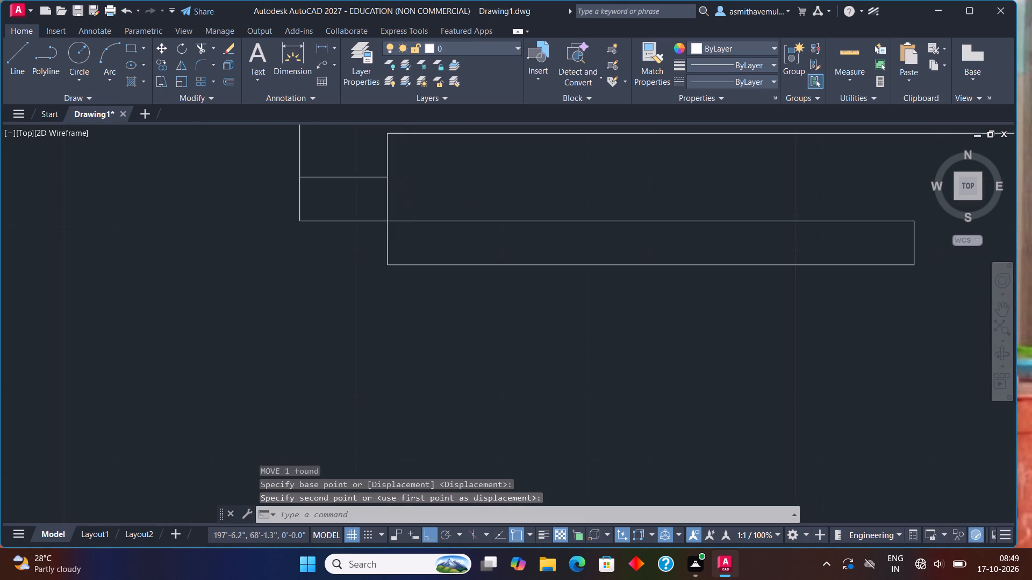
pyautogui.scroll(-2, 359, 288)
pyautogui.write('AR')
pyautogui.press('c')
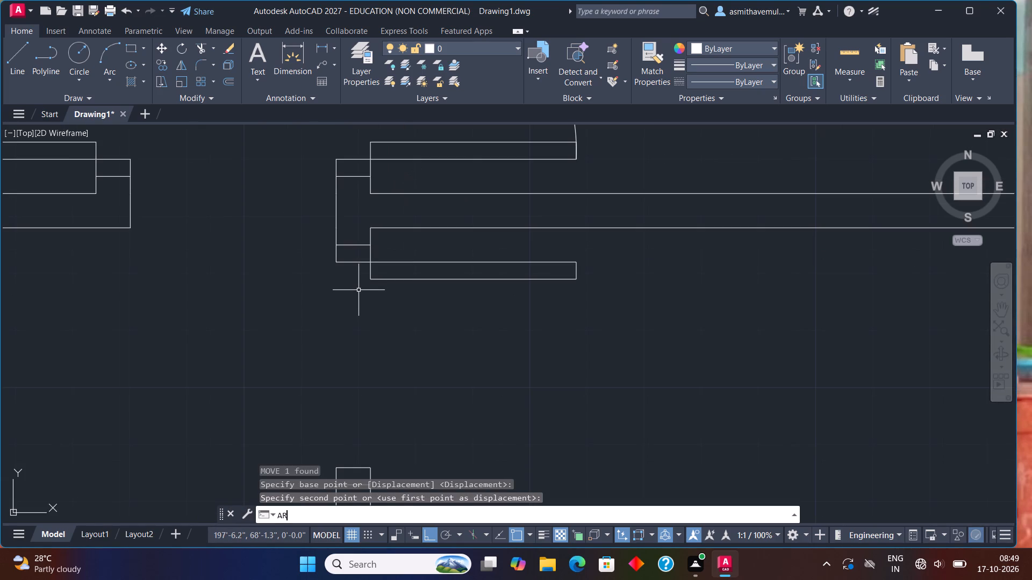
pyautogui.press('Return')
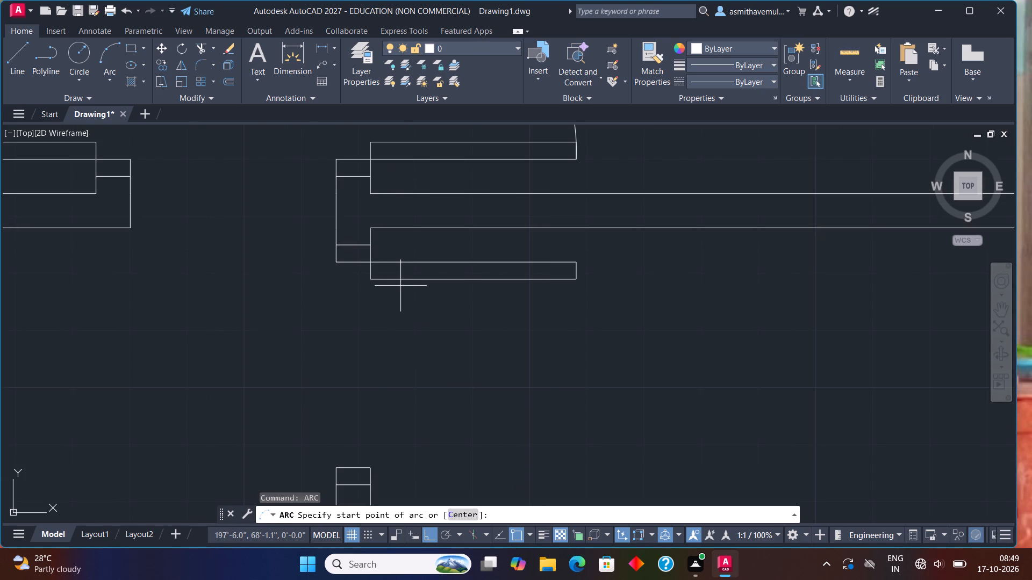
pyautogui.click(578, 260)
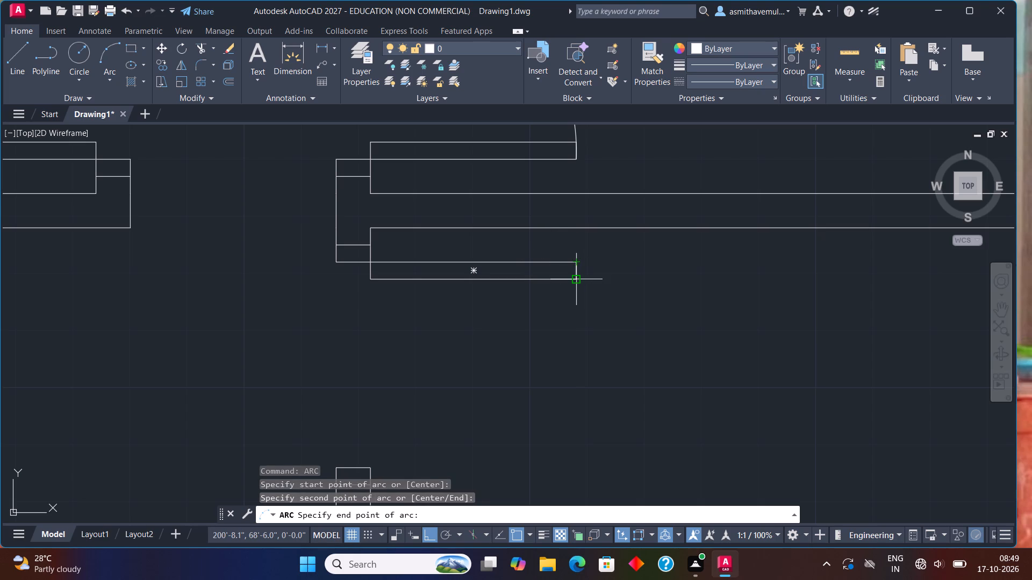
pyautogui.click(577, 279)
pyautogui.scroll(-2, 528, 451)
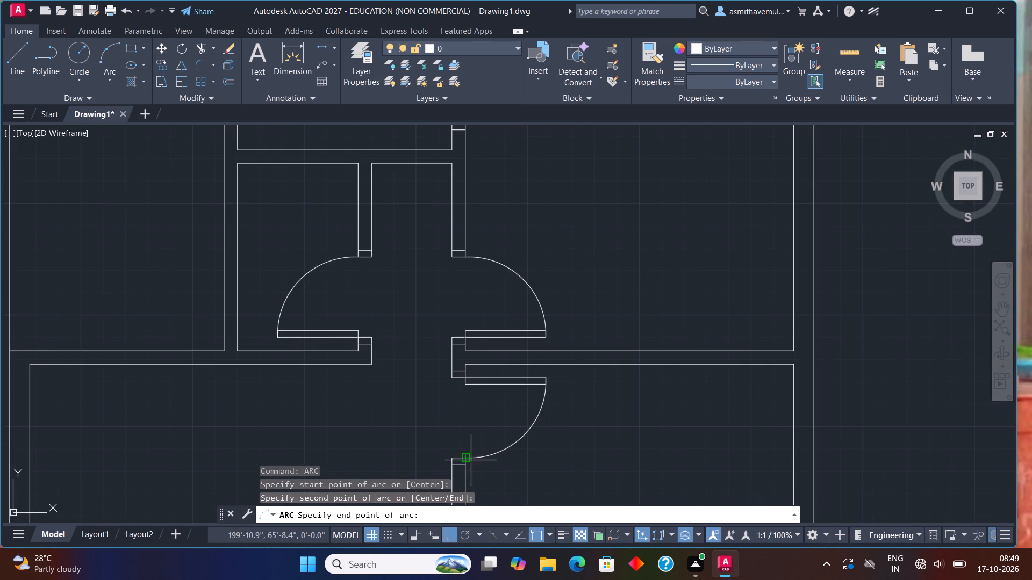
pyautogui.click(469, 460)
# Offset the big lower room's top wall line 3' downward and the upper line of the lower-right room's top partition 3' upward.
pyautogui.scroll(-1, 486, 448)
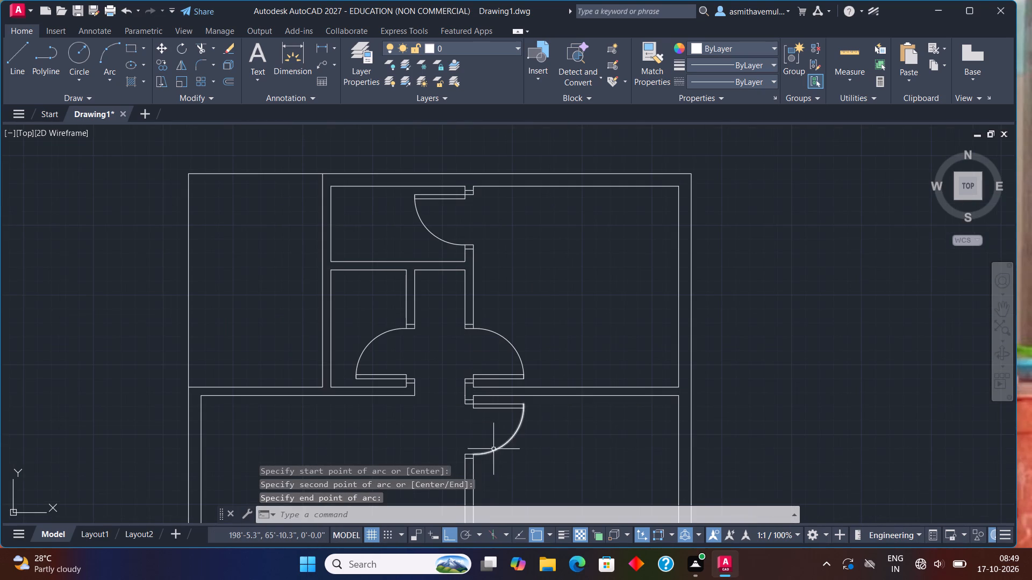
pyautogui.moveTo(485, 408); pyautogui.dragTo(483, 265, button='middle')
pyautogui.scroll(-1, 482, 264)
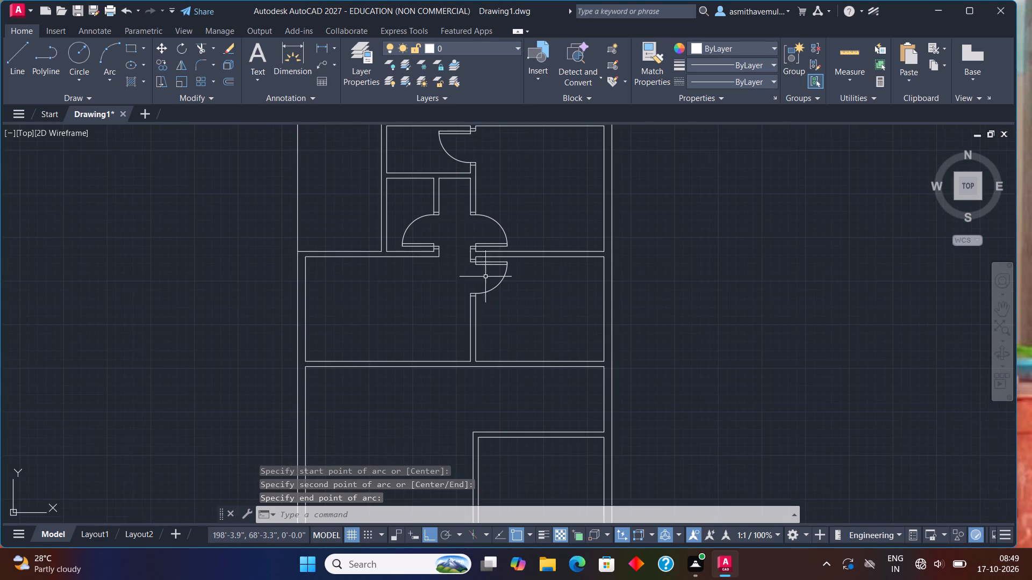
pyautogui.moveTo(527, 375); pyautogui.dragTo(509, 327, button='middle')
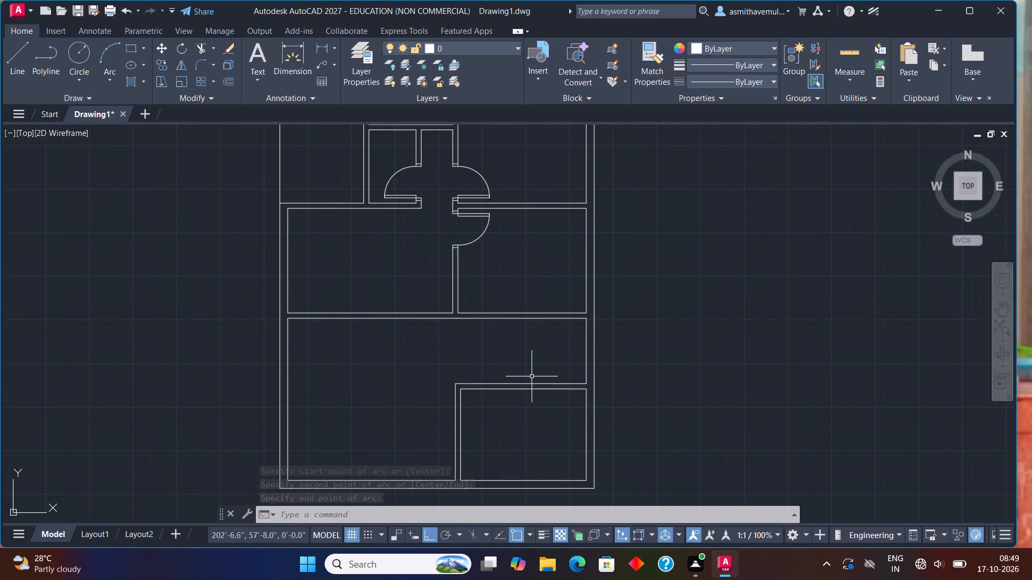
pyautogui.scroll(1, 523, 378)
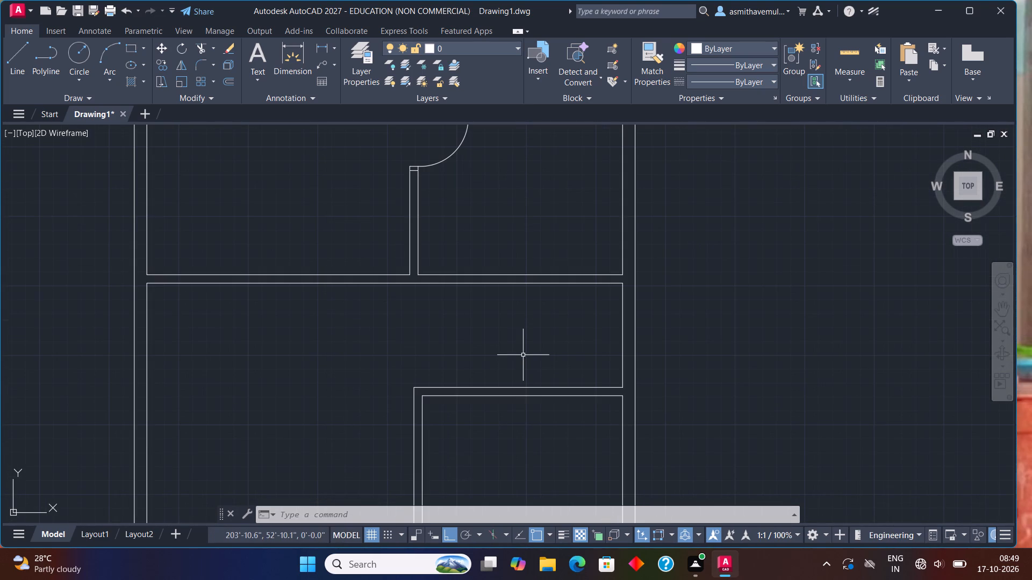
pyautogui.press('o')
pyautogui.press('Return')
pyautogui.write("3'")
pyautogui.press('Return')
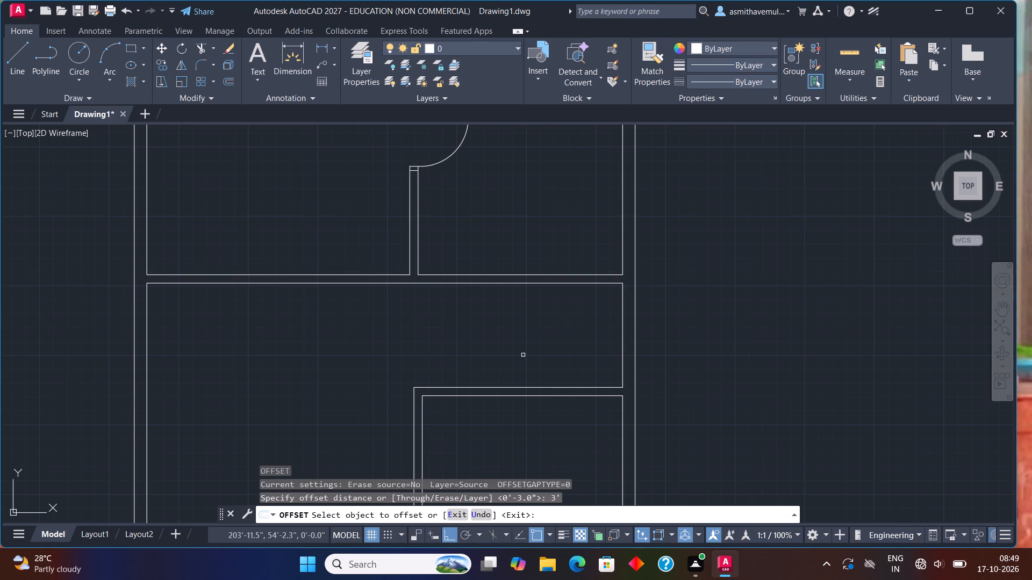
pyautogui.click(552, 281)
pyautogui.click(599, 372)
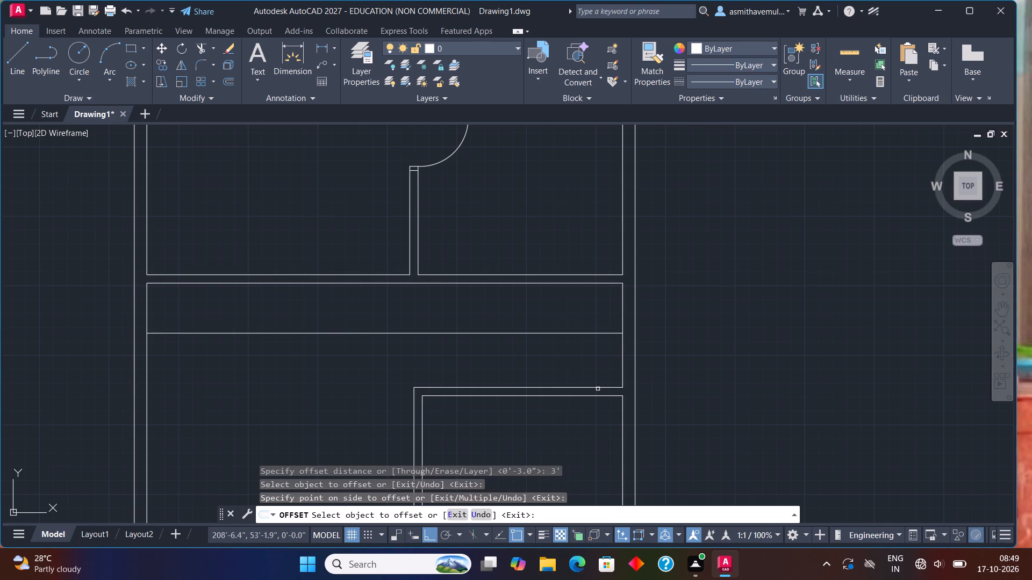
pyautogui.moveTo(598, 387); pyautogui.dragTo(597, 371)
pyautogui.click(595, 365)
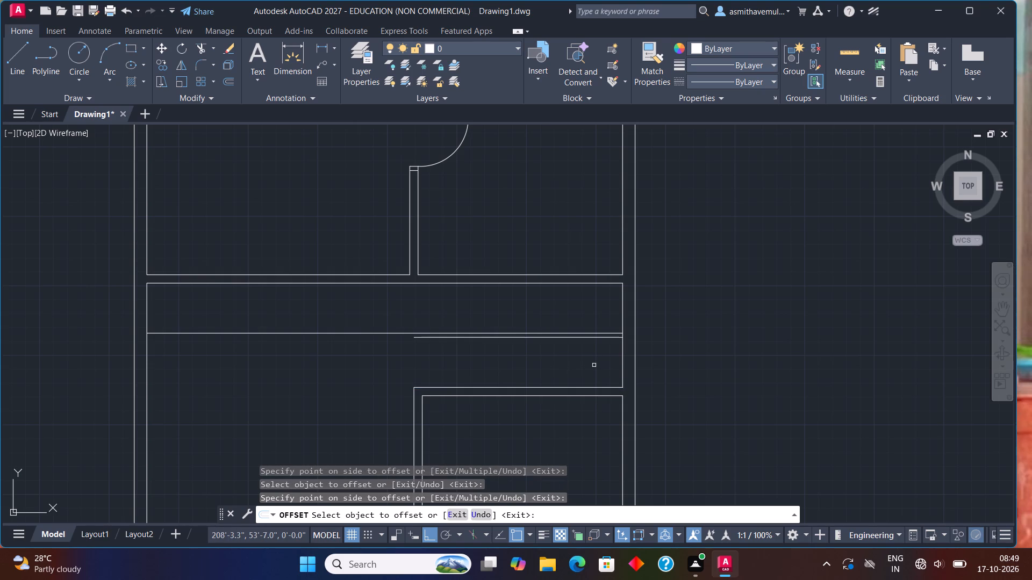
pyautogui.press('Escape')
# Offset the inner line of the right outer wall 3' inward, between the two horizontal partitions.
pyautogui.press('o')
pyautogui.press('Return')
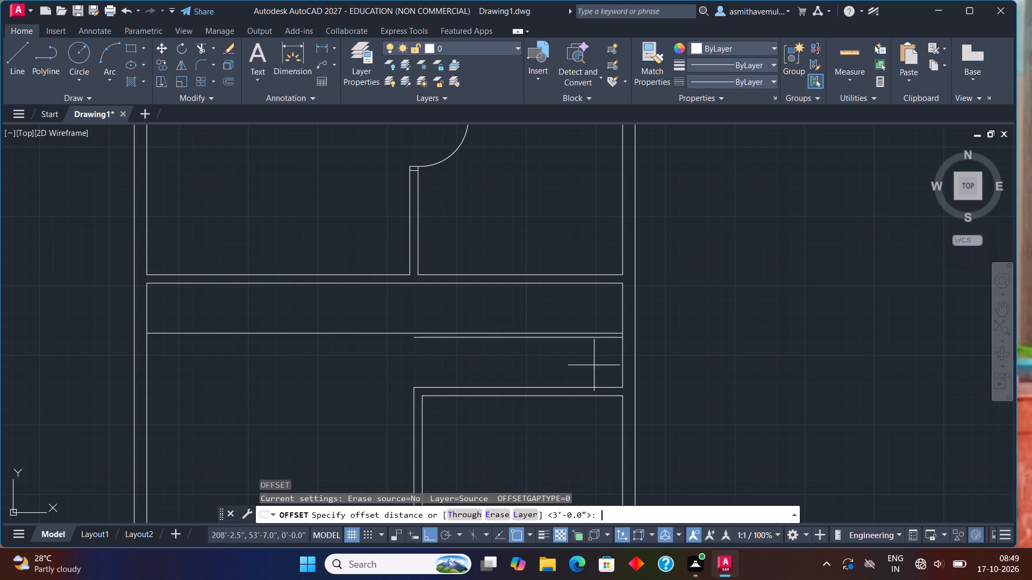
pyautogui.write("3'")
pyautogui.press('Return')
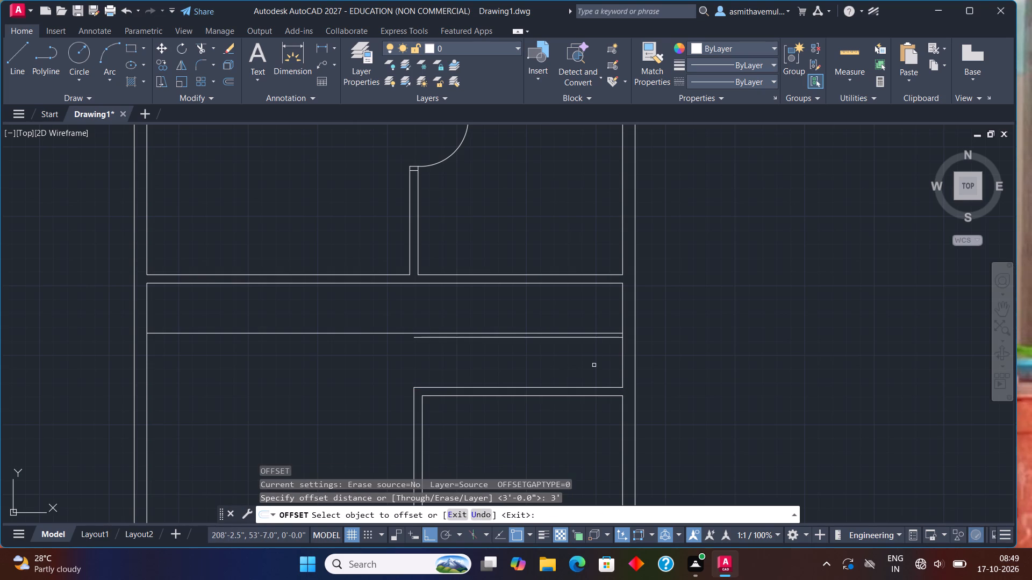
pyautogui.click(624, 360)
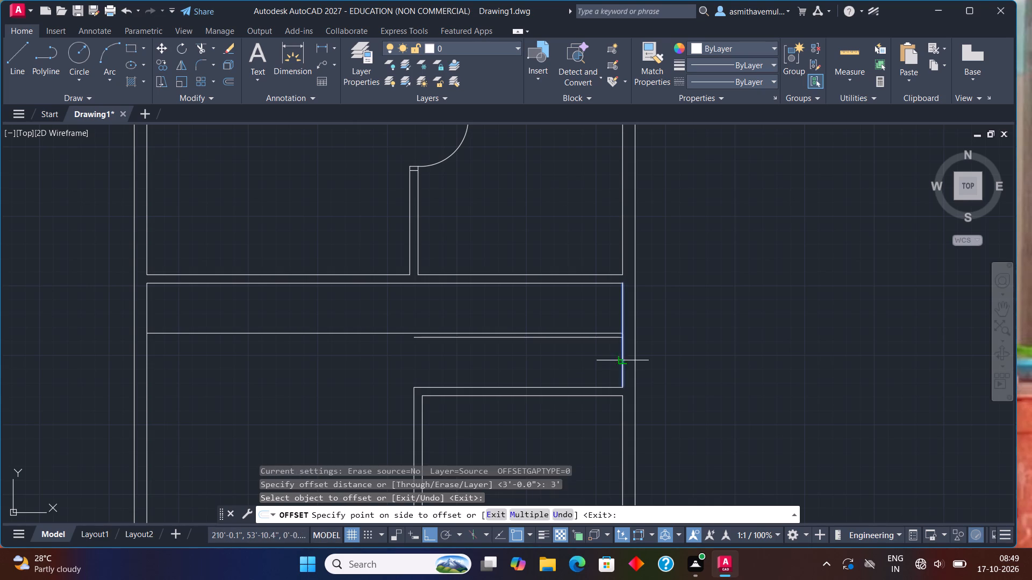
pyautogui.click(584, 365)
pyautogui.press('Escape')
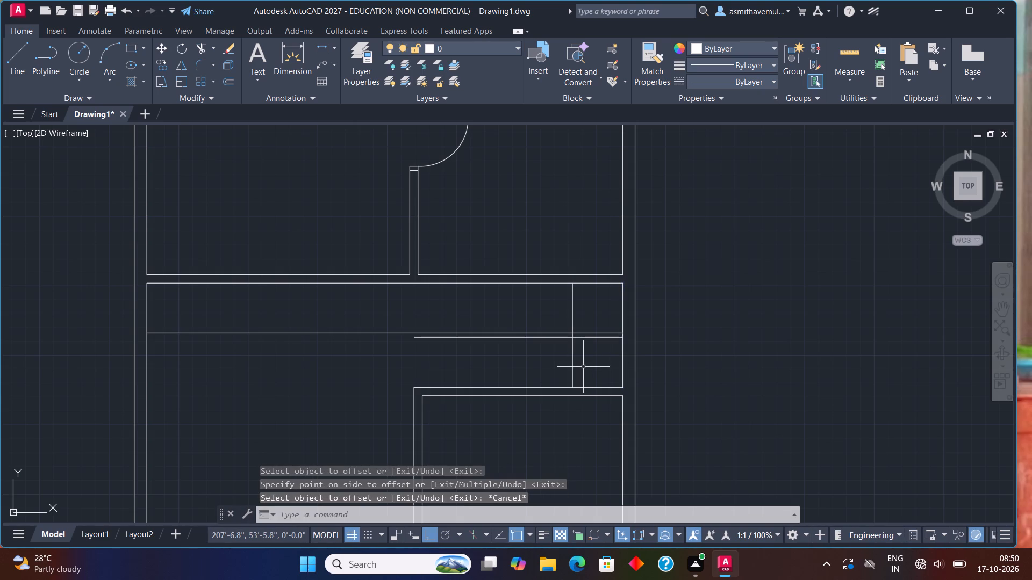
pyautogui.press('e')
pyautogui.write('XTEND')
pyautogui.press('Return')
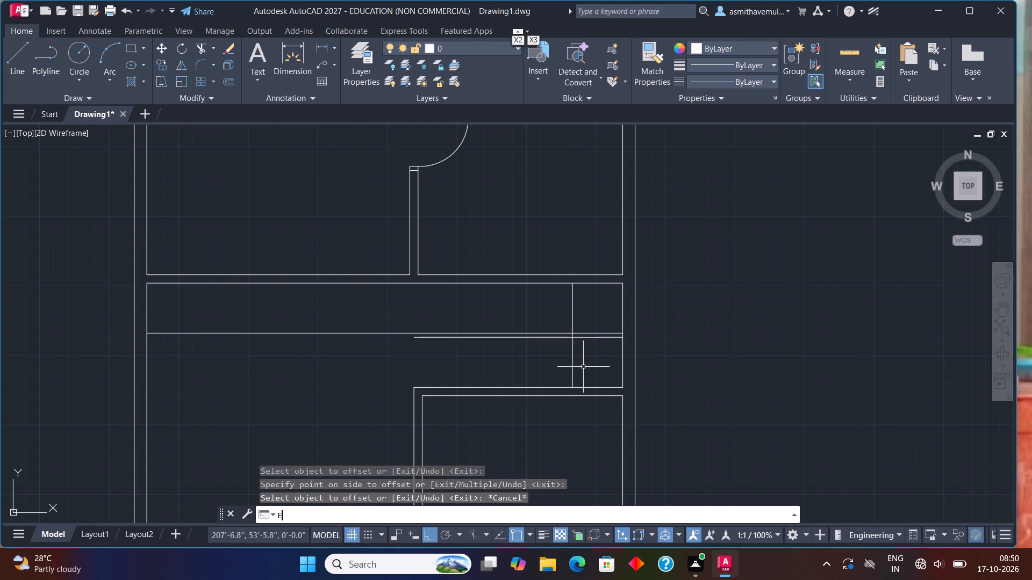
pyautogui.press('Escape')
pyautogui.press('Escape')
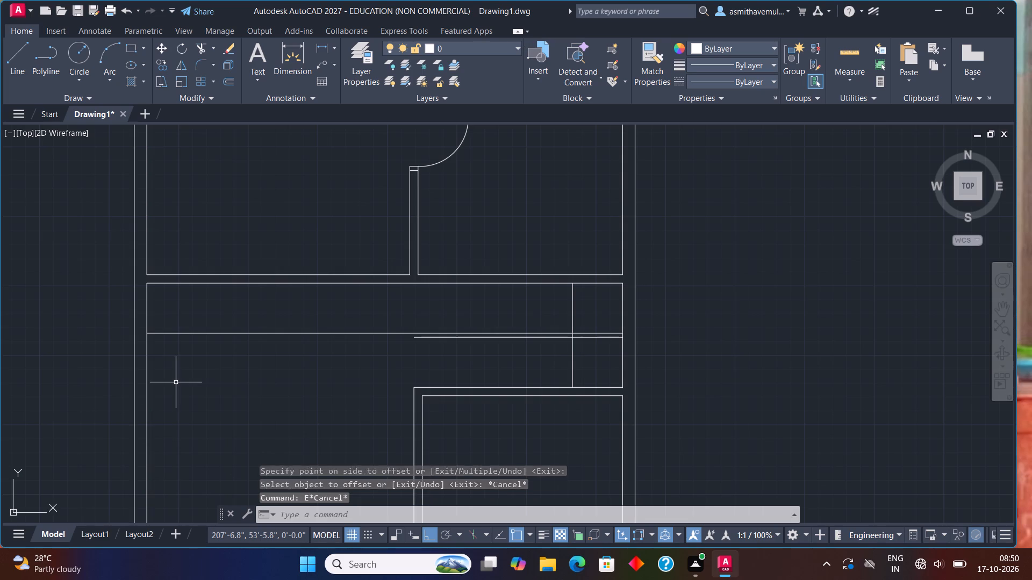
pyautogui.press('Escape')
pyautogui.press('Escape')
# Extend both lines of the lower-right room's vertical partition up to the big lower room's top wall line.
pyautogui.write('EXTEND')
pyautogui.press('Return')
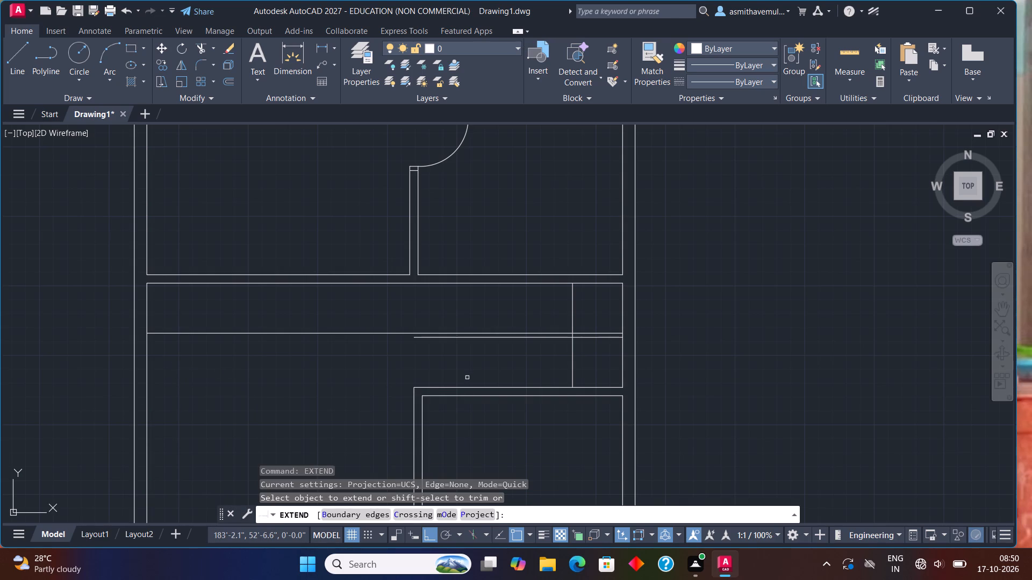
pyautogui.click(414, 401)
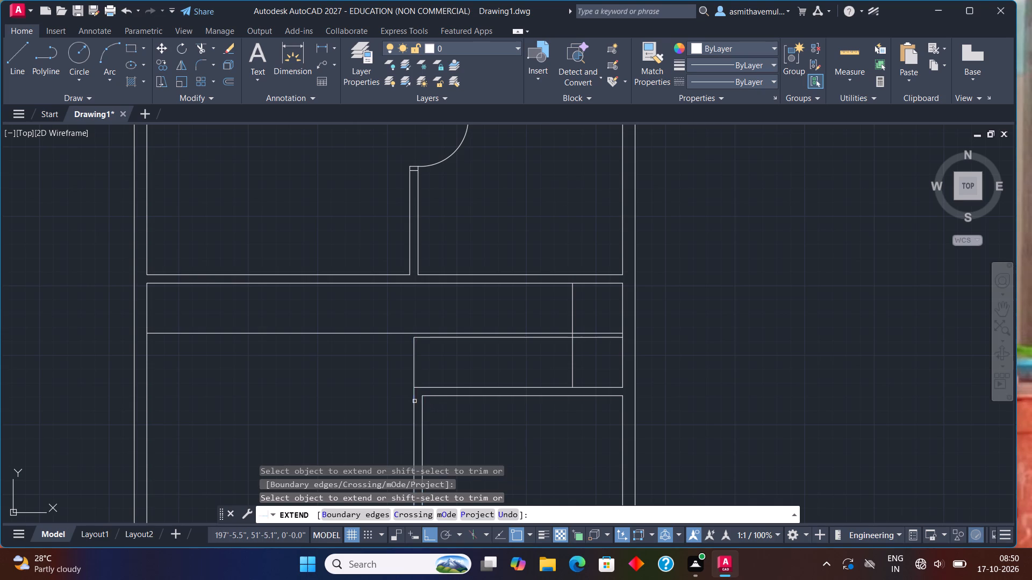
pyautogui.moveTo(415, 351); pyautogui.dragTo(414, 344)
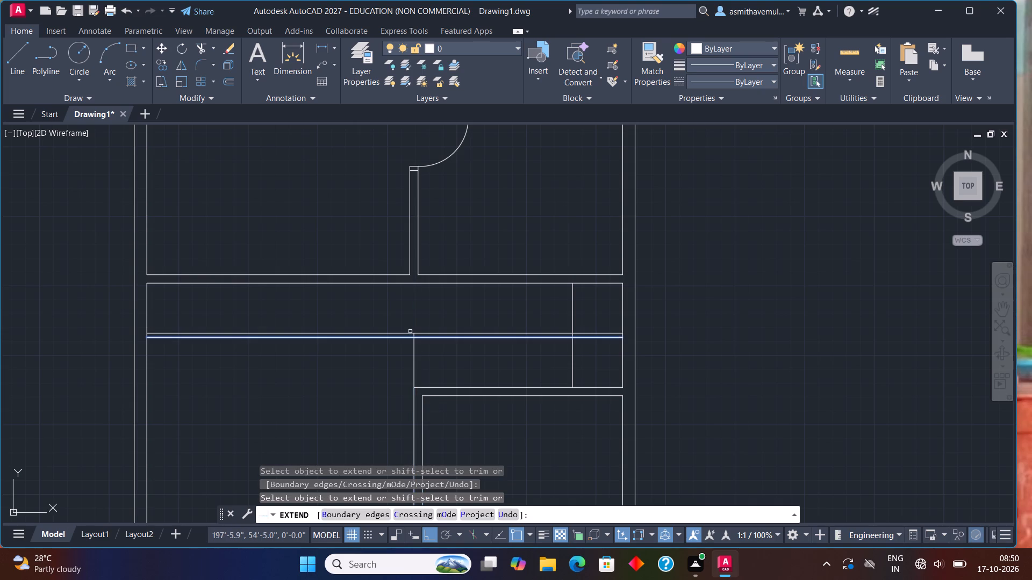
pyautogui.click(414, 342)
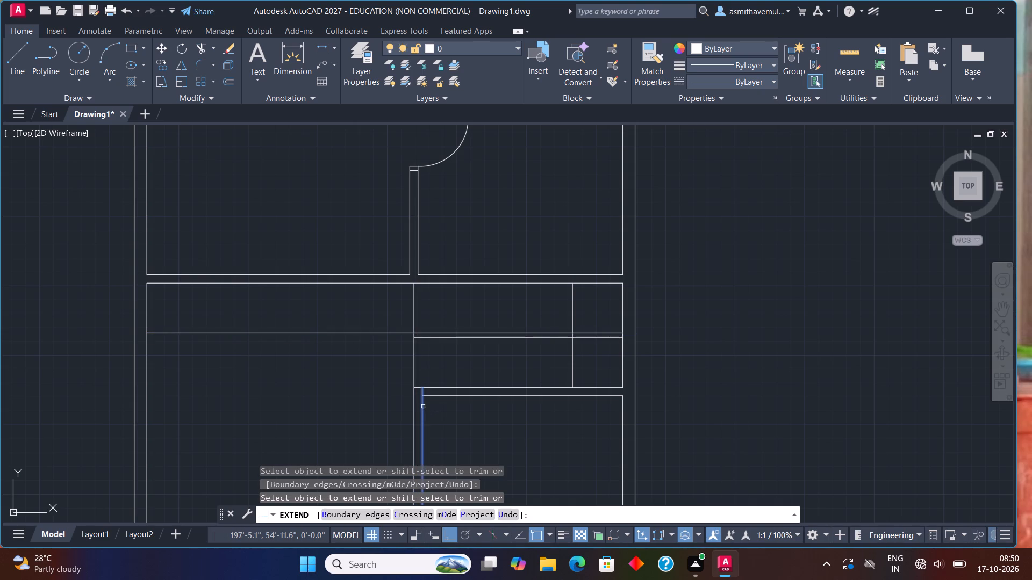
pyautogui.click(423, 407)
pyautogui.click(422, 391)
pyautogui.click(420, 359)
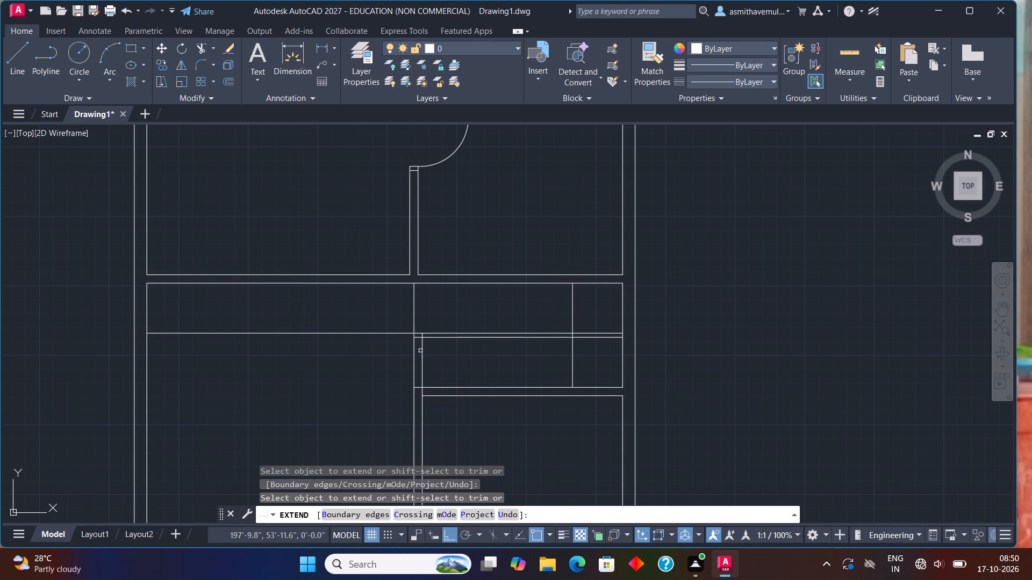
pyautogui.click(420, 345)
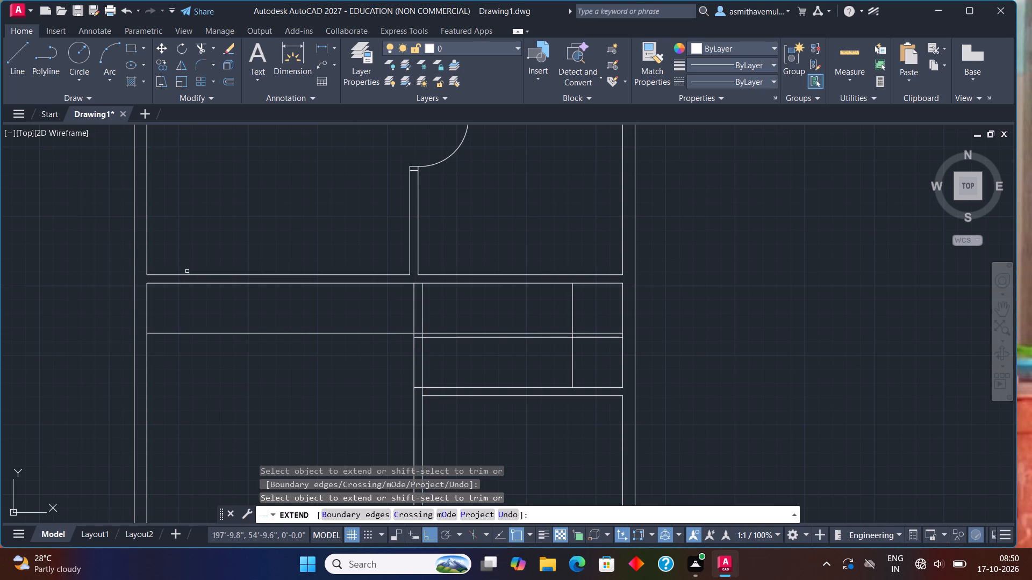
pyautogui.press('Escape')
# Offset the vertical layout line near the right outer wall 11" leftward, repeating from each new line to make five stair tread lines.
pyautogui.press('o')
pyautogui.press('Return')
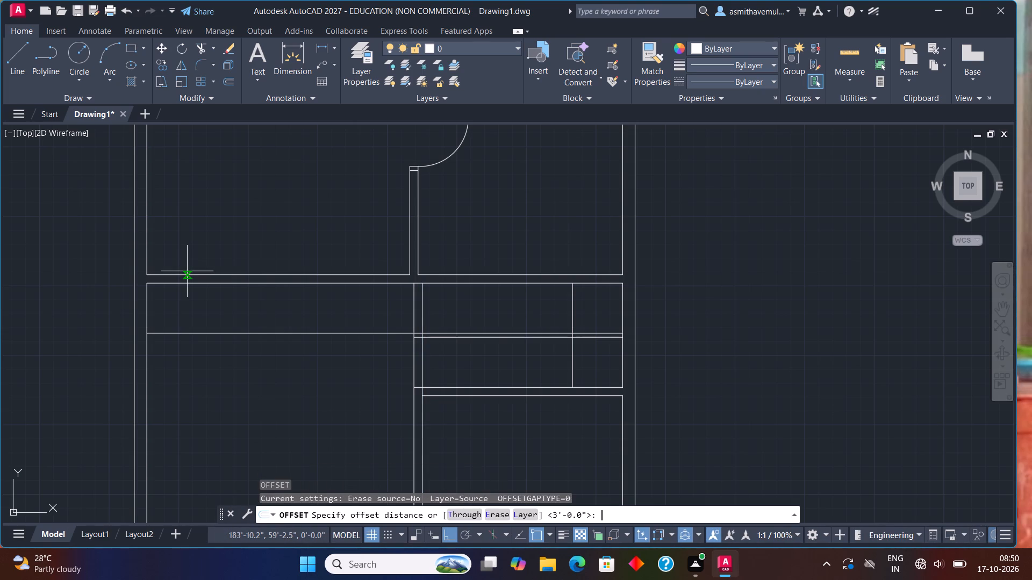
pyautogui.write('11"')
pyautogui.press('Return')
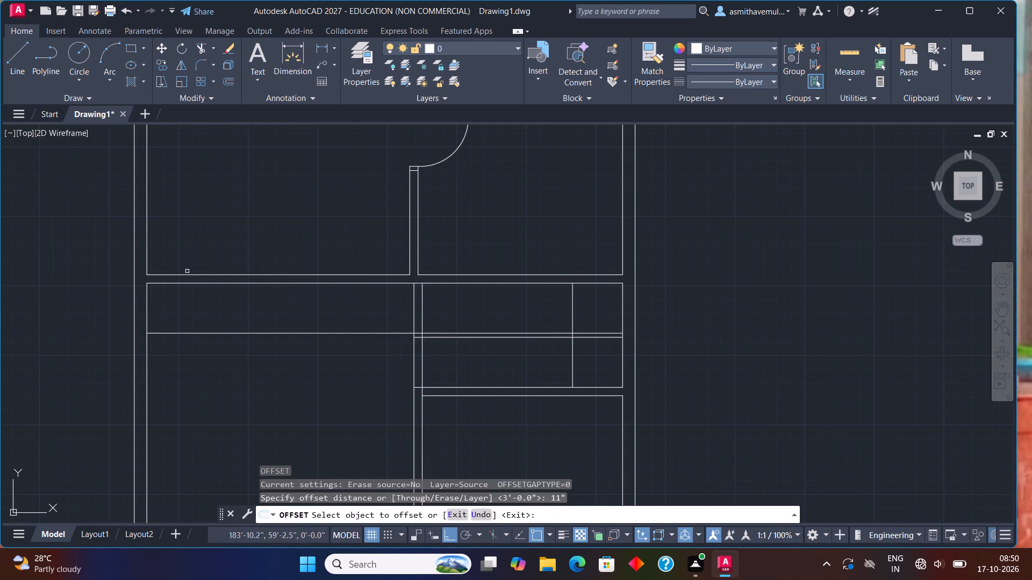
pyautogui.click(574, 356)
pyautogui.click(569, 356)
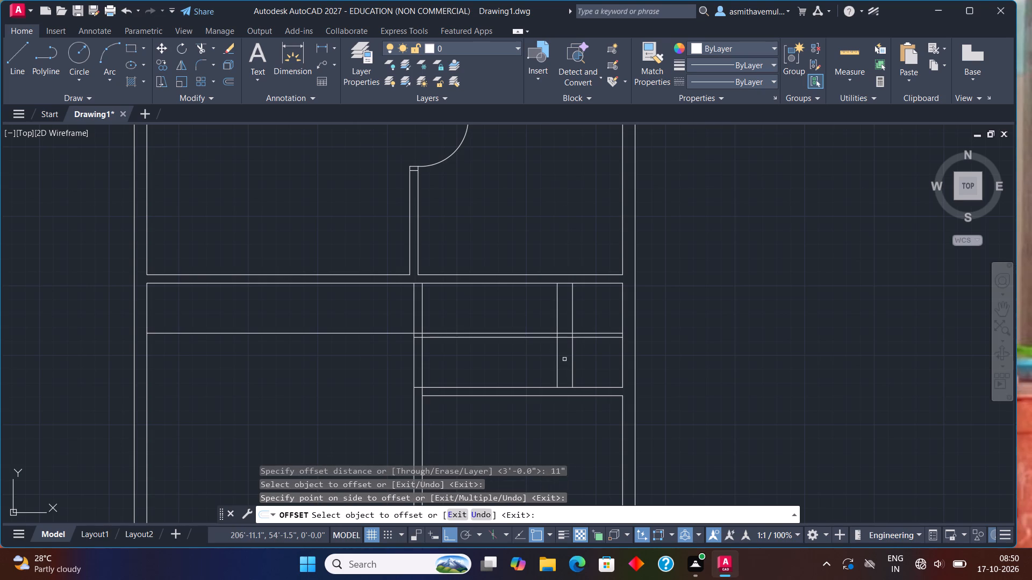
pyautogui.click(557, 360)
pyautogui.click(549, 361)
pyautogui.doubleClick(541, 355)
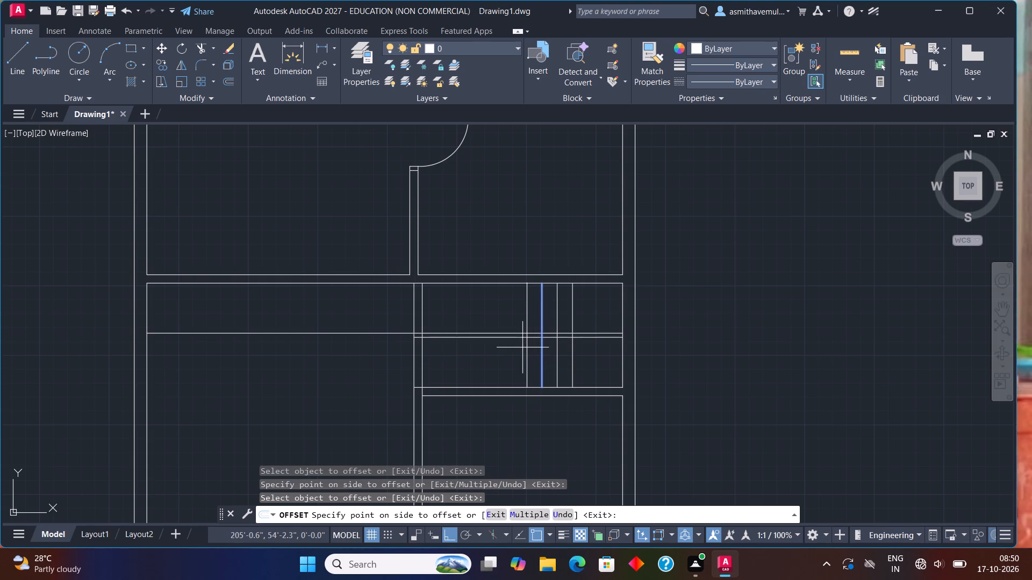
pyautogui.click(522, 347)
pyautogui.click(526, 354)
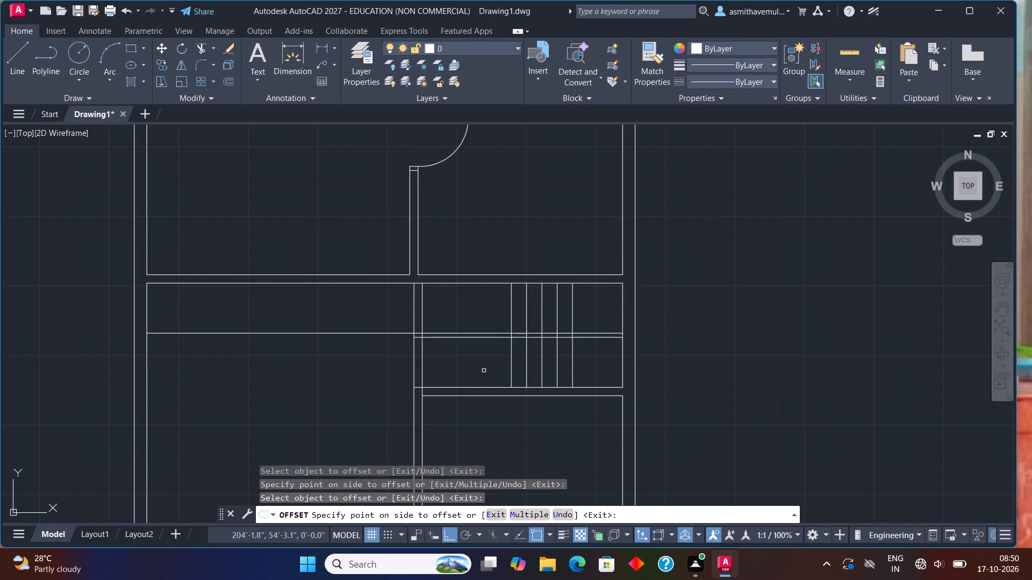
pyautogui.click(484, 371)
pyautogui.click(513, 356)
pyautogui.click(461, 383)
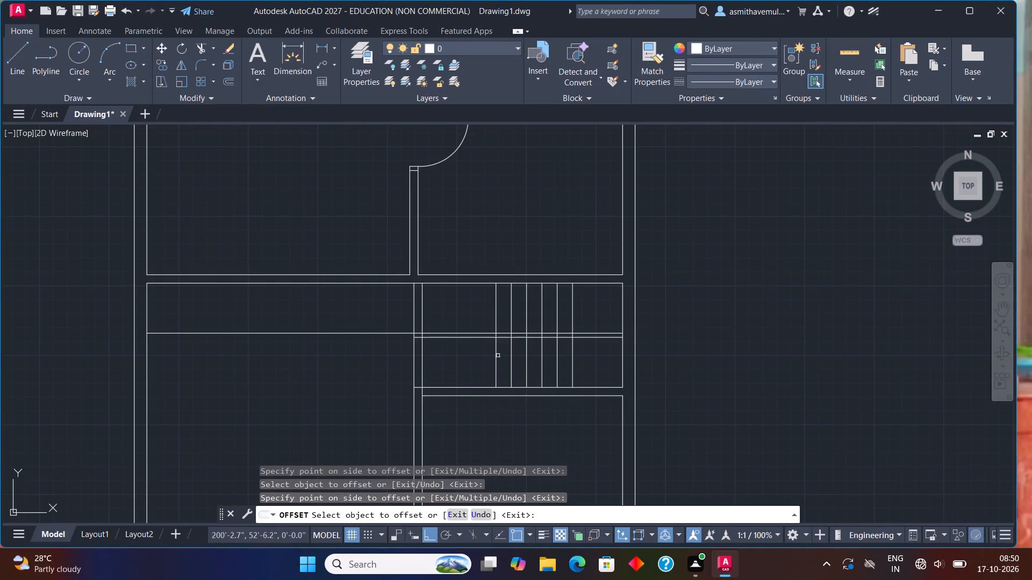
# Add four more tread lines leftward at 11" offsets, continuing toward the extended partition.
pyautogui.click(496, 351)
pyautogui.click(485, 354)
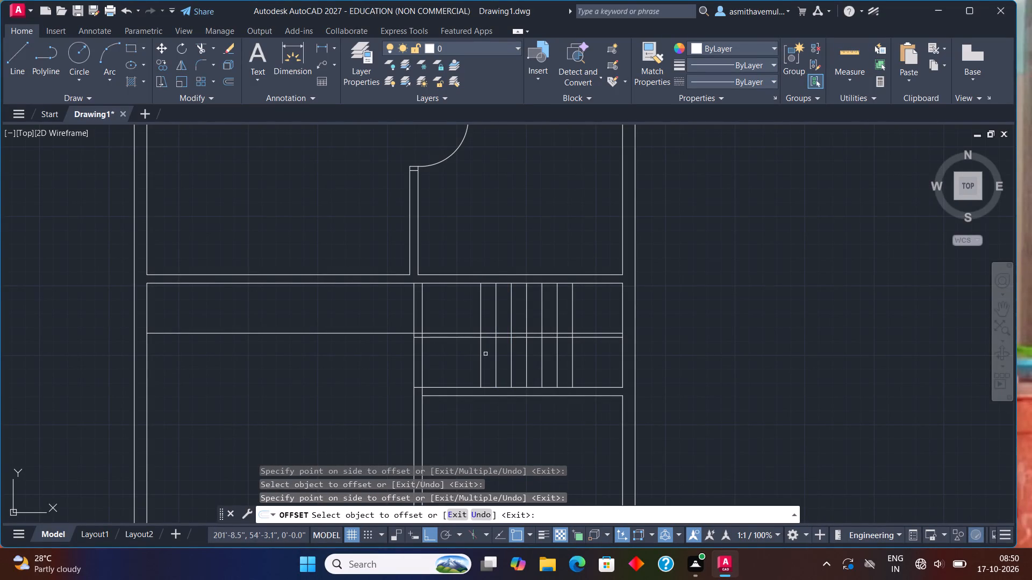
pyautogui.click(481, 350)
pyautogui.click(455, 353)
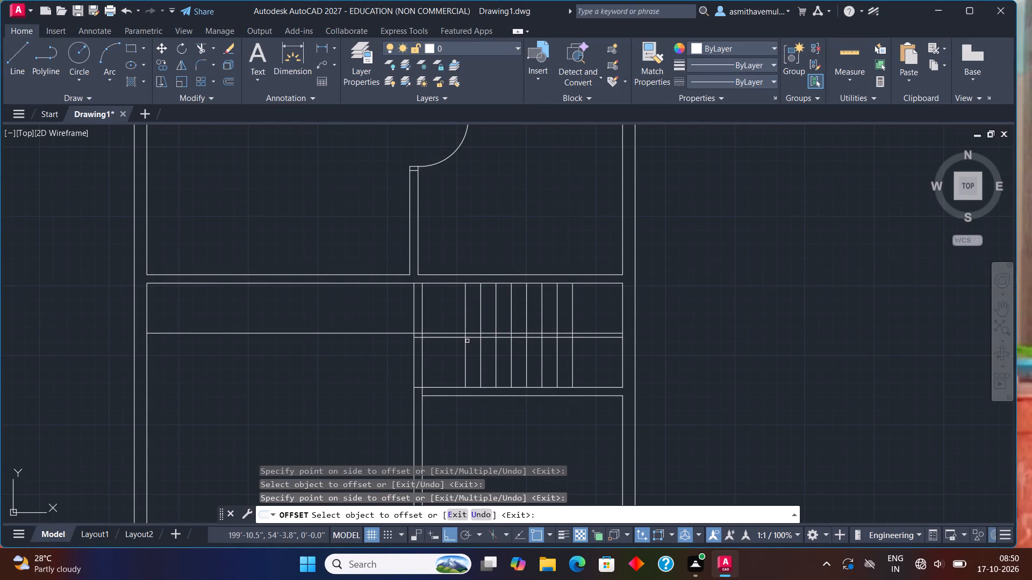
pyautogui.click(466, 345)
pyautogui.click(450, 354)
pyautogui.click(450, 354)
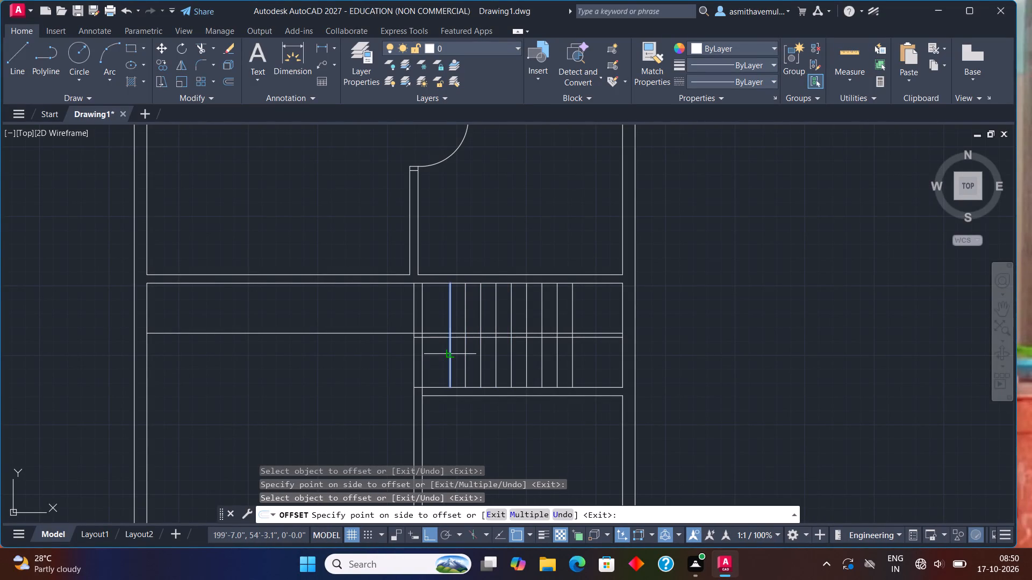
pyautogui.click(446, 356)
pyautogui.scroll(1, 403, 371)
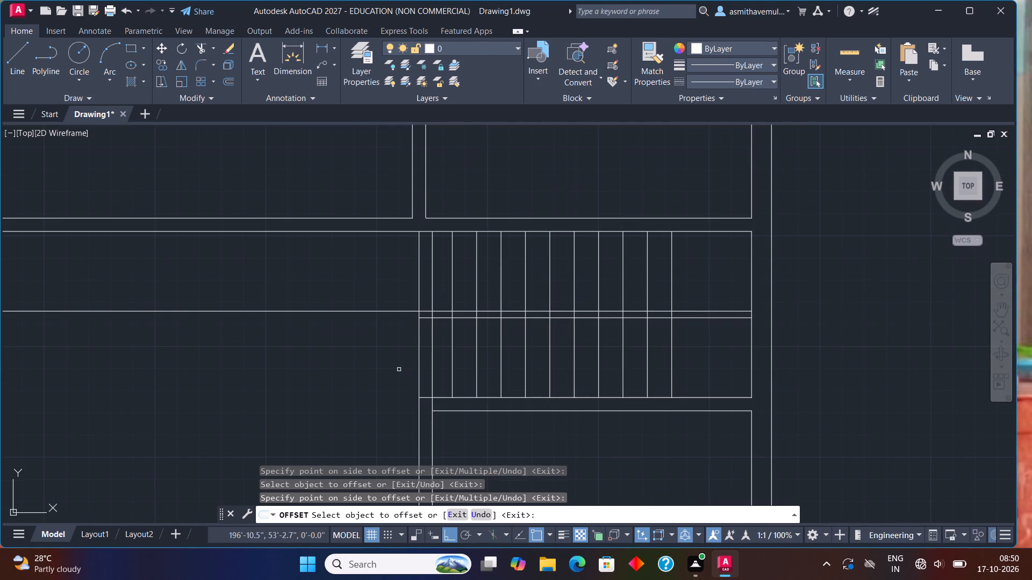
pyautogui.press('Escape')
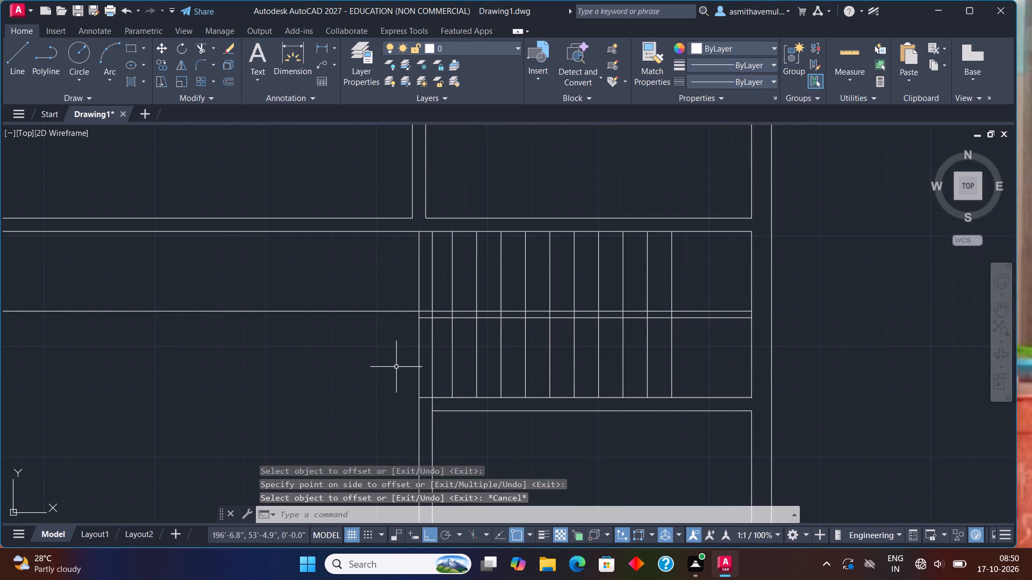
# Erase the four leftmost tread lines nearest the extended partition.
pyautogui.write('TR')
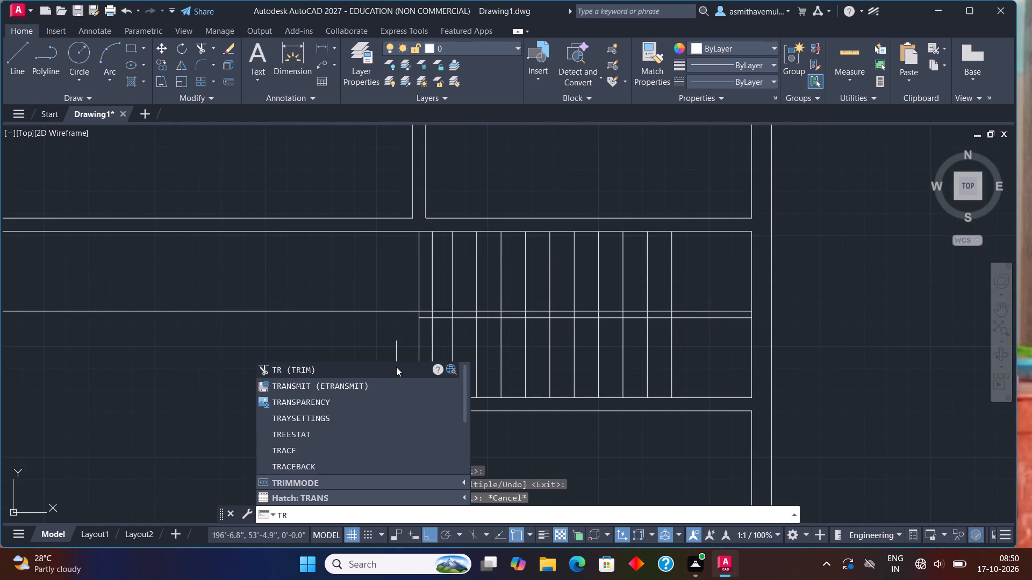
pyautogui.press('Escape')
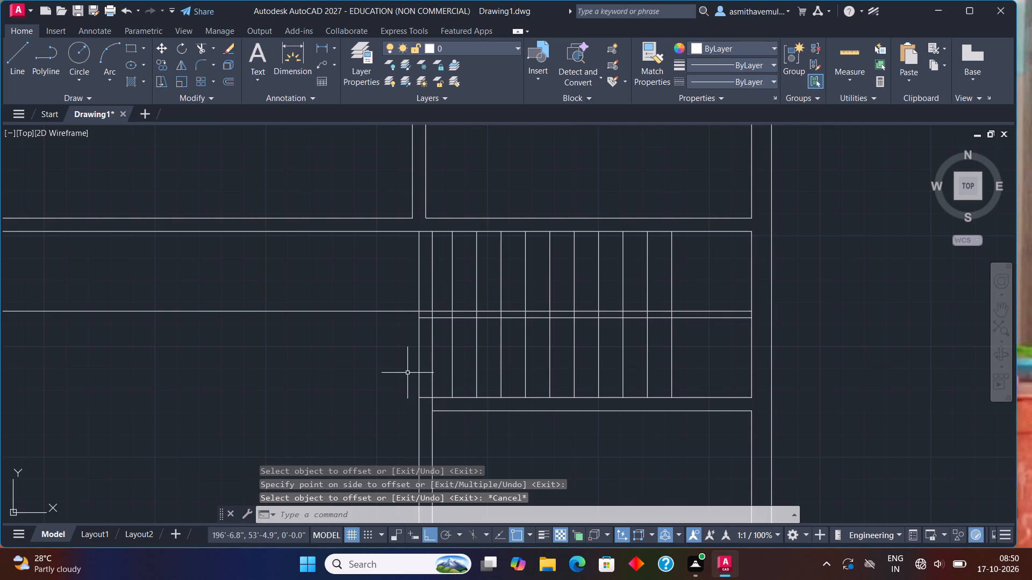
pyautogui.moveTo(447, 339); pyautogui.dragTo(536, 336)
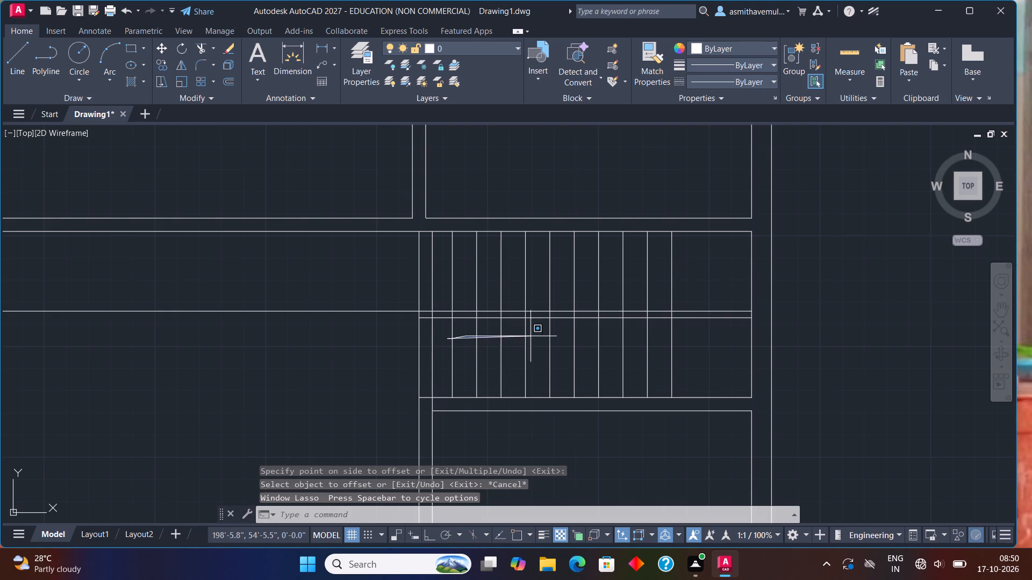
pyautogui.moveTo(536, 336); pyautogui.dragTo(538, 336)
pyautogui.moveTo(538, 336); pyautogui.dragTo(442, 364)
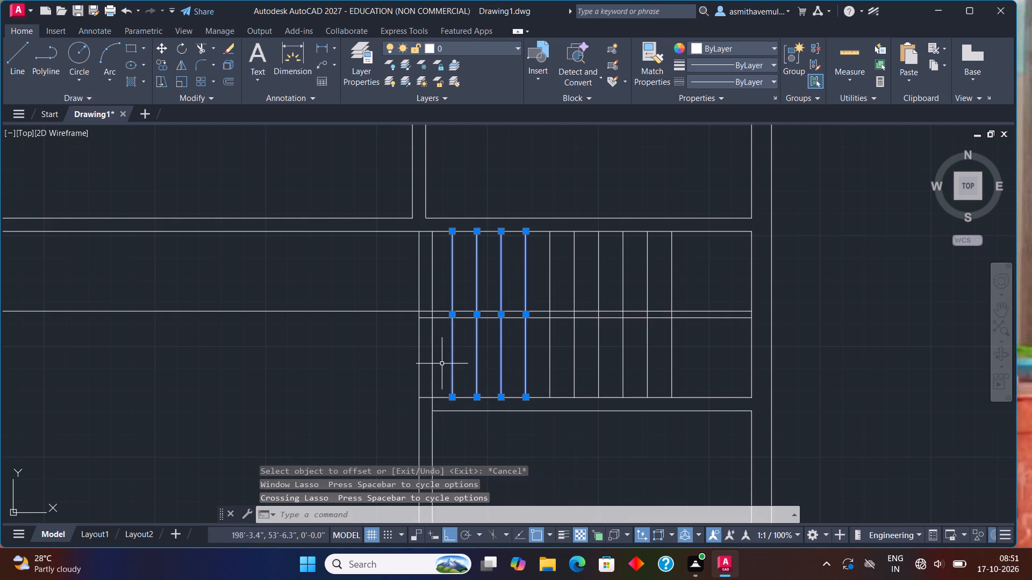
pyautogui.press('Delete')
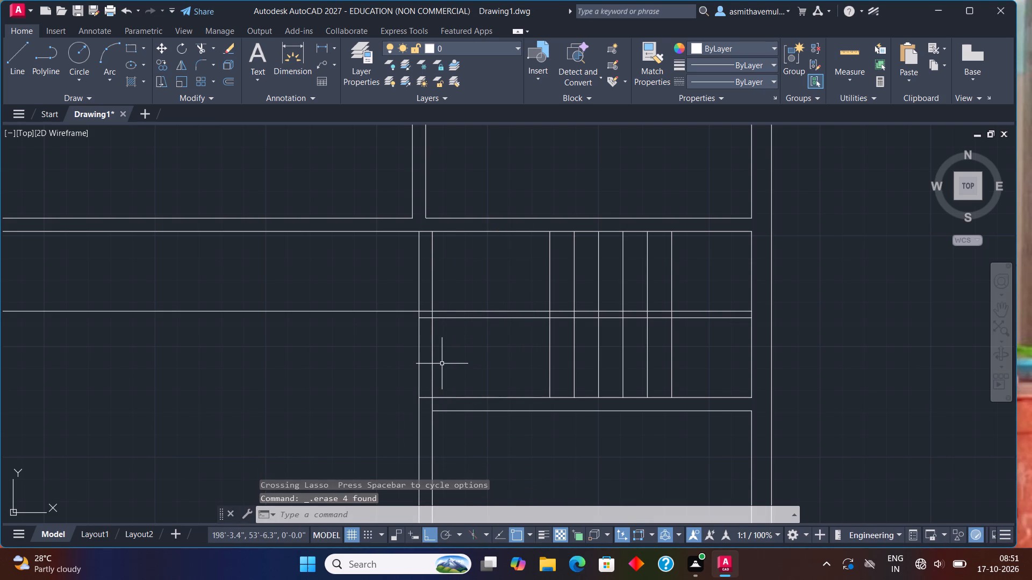
# Trim the two middle stair lines beyond both ends of the flight, and trim the five treads out of the gap between them.
pyautogui.write('TRIM')
pyautogui.press('Return')
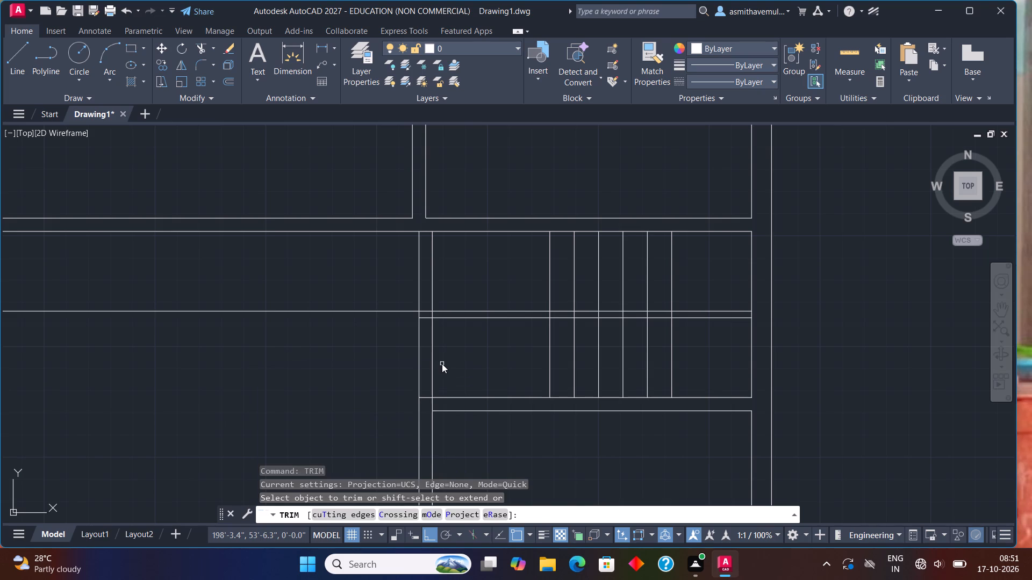
pyautogui.moveTo(448, 364); pyautogui.dragTo(477, 280)
pyautogui.scroll(1, 523, 320)
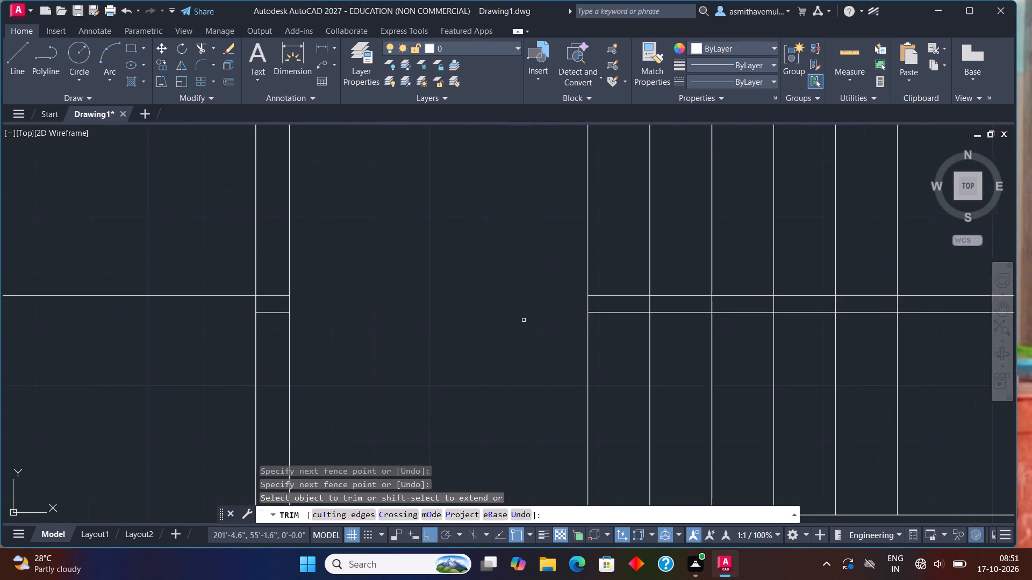
pyautogui.scroll(2, 524, 320)
pyautogui.moveTo(583, 304); pyautogui.dragTo(822, 289)
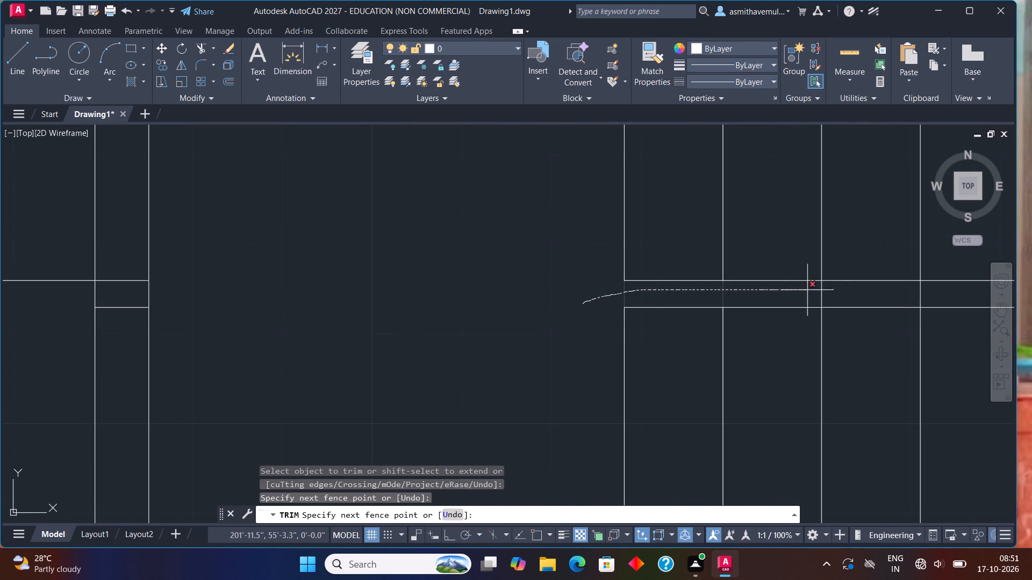
pyautogui.moveTo(822, 289); pyautogui.dragTo(872, 288)
pyautogui.scroll(-2, 872, 288)
pyautogui.moveTo(899, 287); pyautogui.dragTo(570, 375, button='middle')
pyautogui.moveTo(663, 419); pyautogui.dragTo(654, 348)
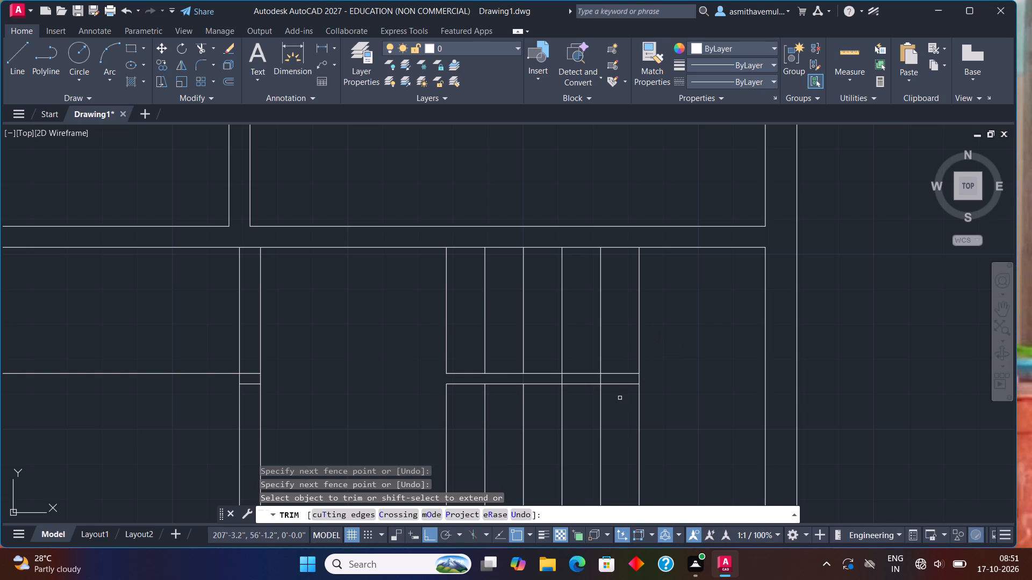
pyautogui.scroll(1, 618, 398)
pyautogui.moveTo(607, 371); pyautogui.dragTo(606, 370)
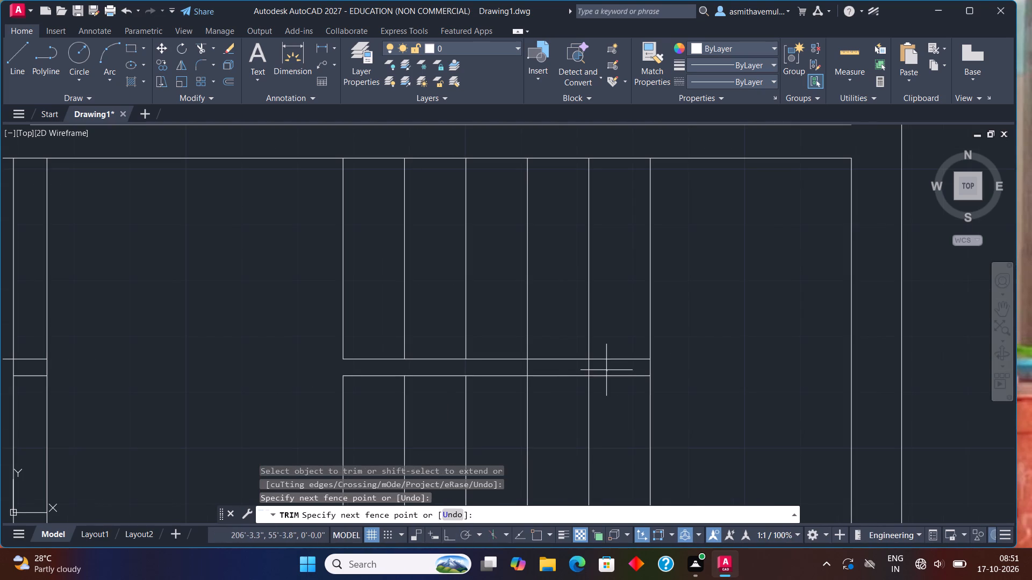
pyautogui.moveTo(606, 370); pyautogui.dragTo(497, 367)
pyautogui.scroll(-1, 269, 390)
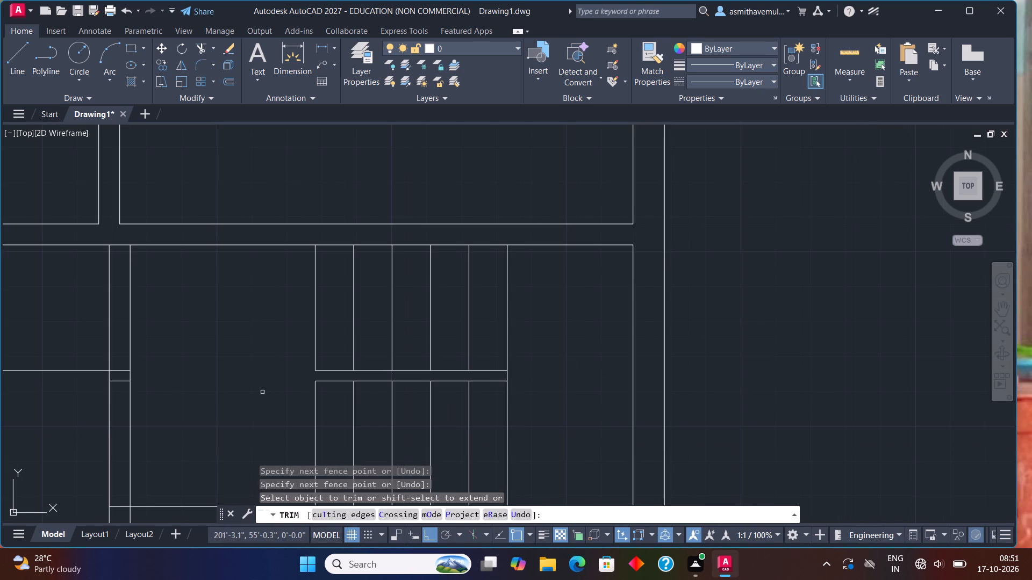
# Trim away the leftover middle-line pieces inside the extended partition and across the big lower-left room.
pyautogui.moveTo(262, 392); pyautogui.dragTo(404, 339, button='middle')
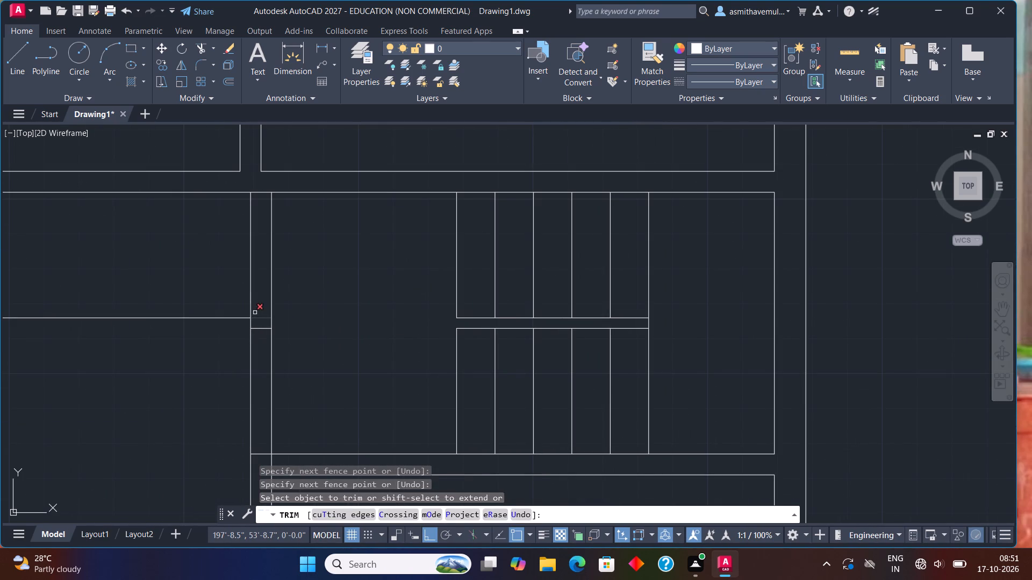
pyautogui.moveTo(255, 306); pyautogui.dragTo(262, 348)
pyautogui.moveTo(207, 282); pyautogui.dragTo(191, 363)
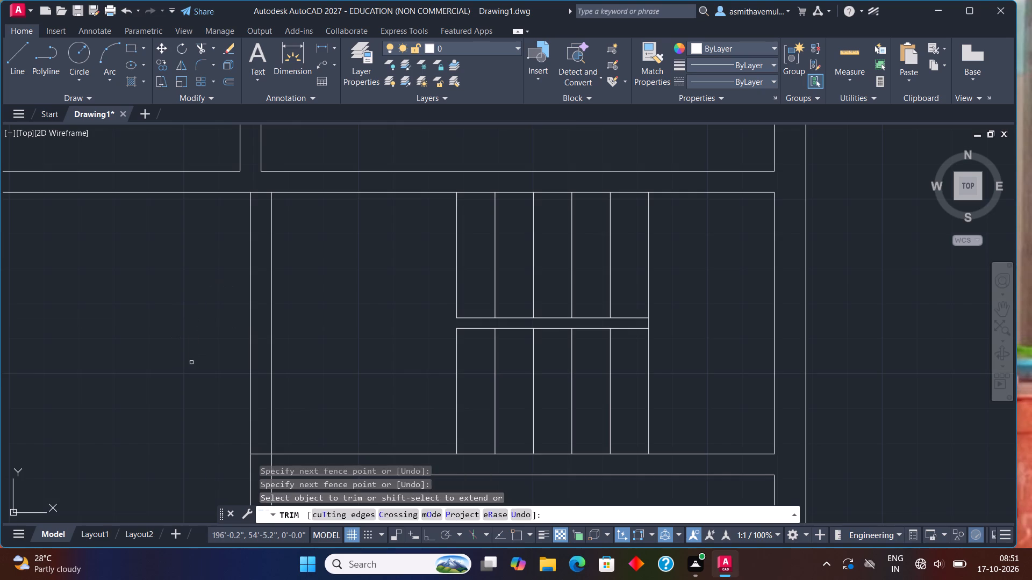
# Trim the lower line of the horizontal partition where it crosses the top of the extended vertical partition.
pyautogui.scroll(-3, 191, 364)
pyautogui.scroll(2, 215, 324)
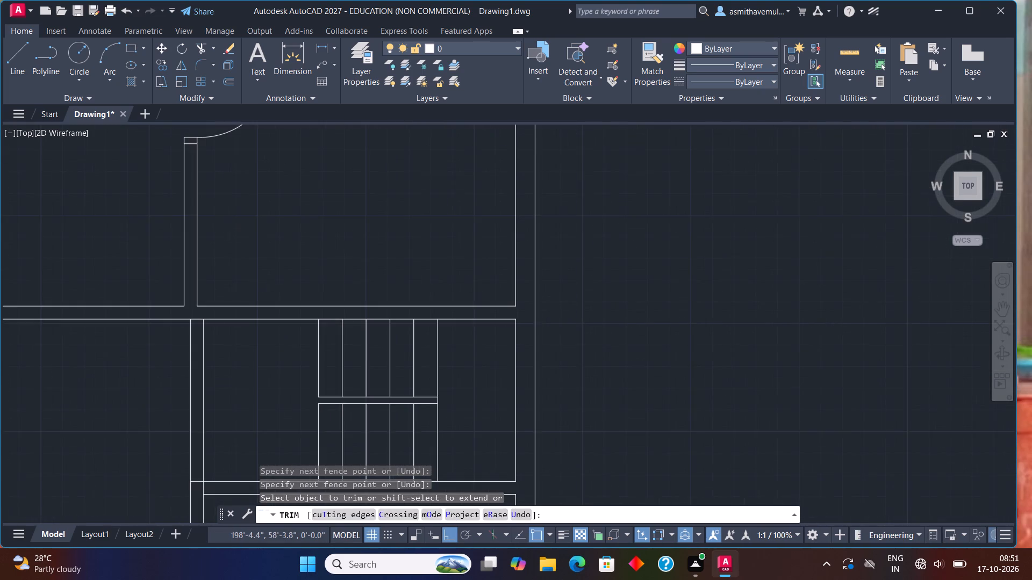
pyautogui.scroll(1, 215, 324)
pyautogui.click(194, 317)
pyautogui.scroll(-1, 263, 354)
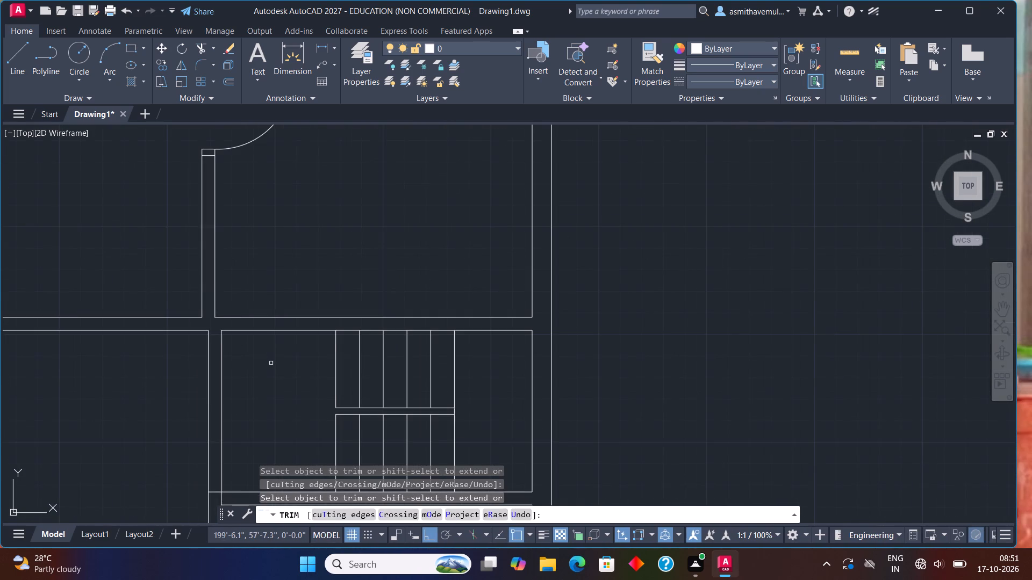
pyautogui.scroll(-1, 271, 363)
pyautogui.moveTo(281, 382); pyautogui.dragTo(345, 300, button='middle')
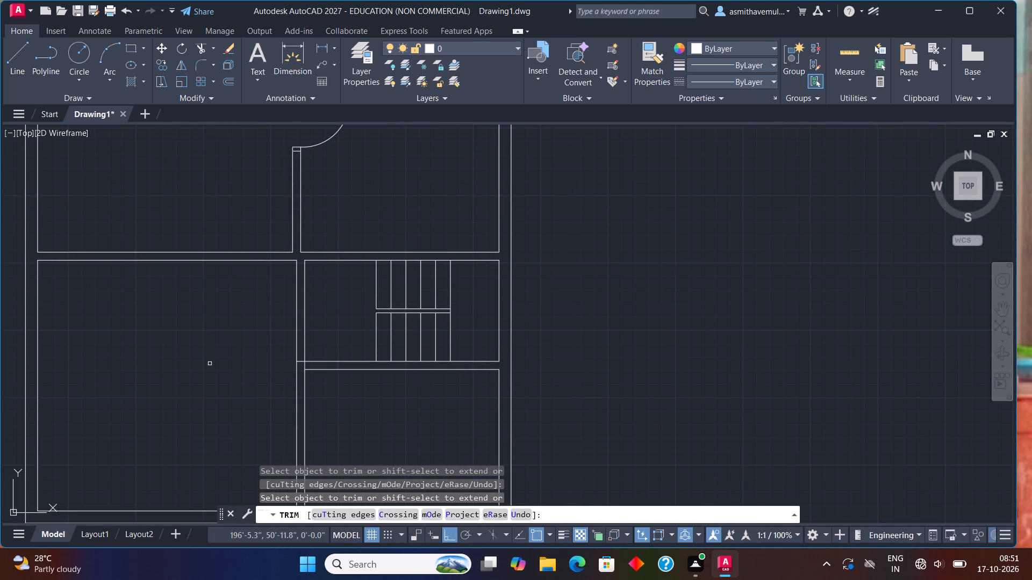
pyautogui.press('Escape')
# Draw a line across the vertical partition beside the staircase room, starting 3" below the room's upper-left inner corner.
pyautogui.press('l')
pyautogui.press('Return')
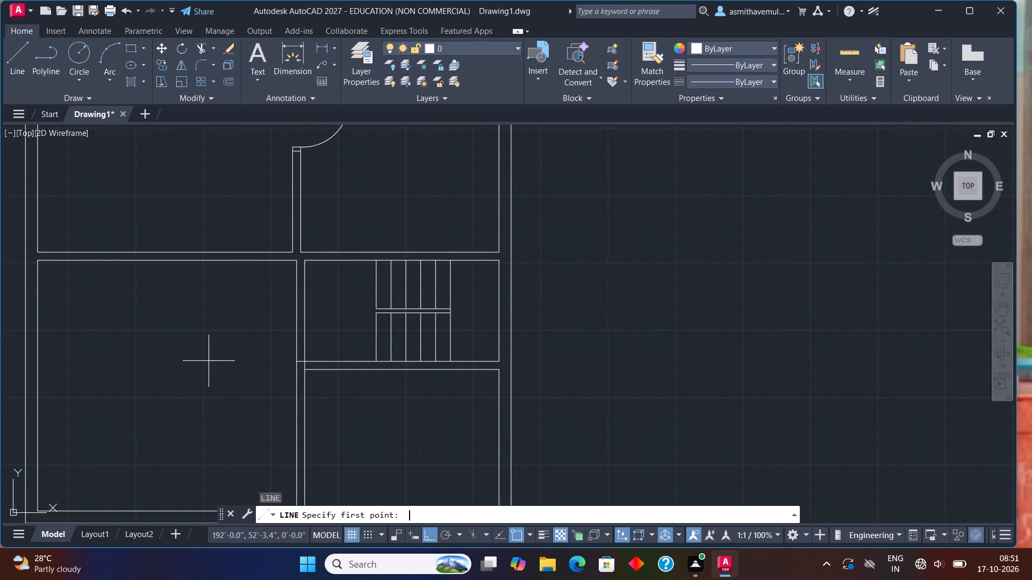
pyautogui.write('FRO')
pyautogui.press('m')
pyautogui.press('Return')
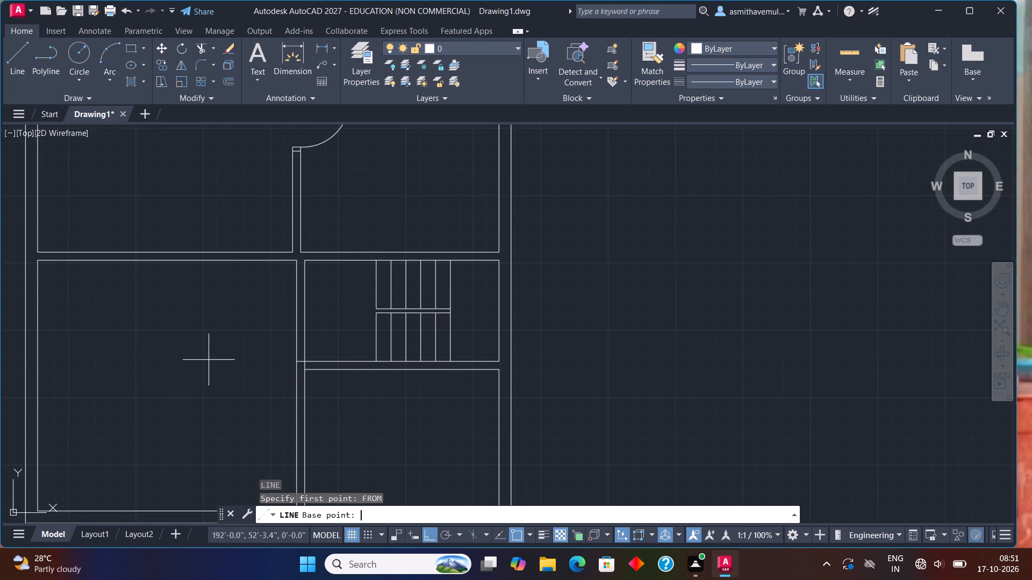
pyautogui.click(309, 264)
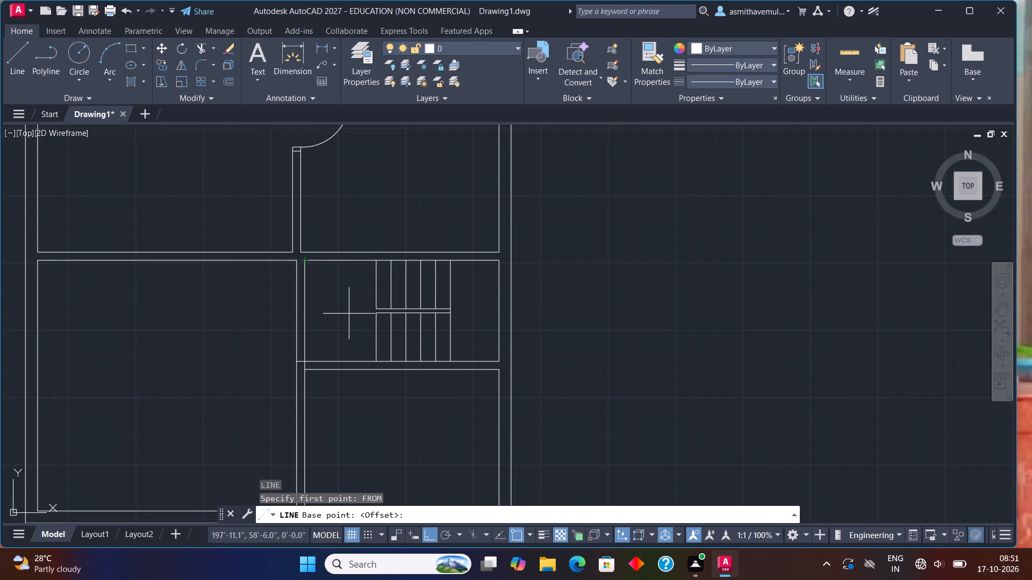
pyautogui.write('@0,-3')
pyautogui.hotkey('shift', '"')
pyautogui.press('Return')
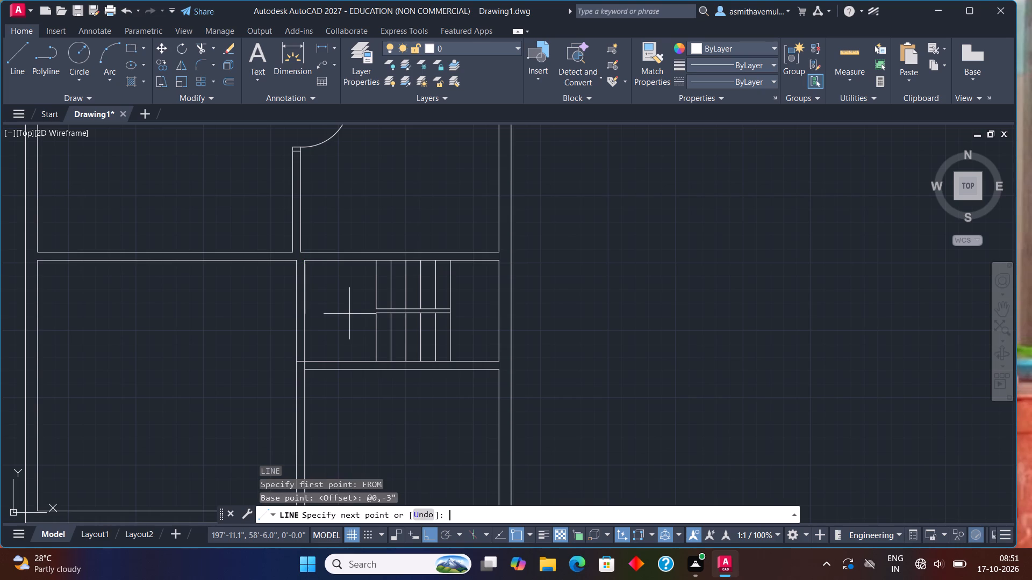
pyautogui.scroll(1, 334, 303)
pyautogui.scroll(1, 290, 267)
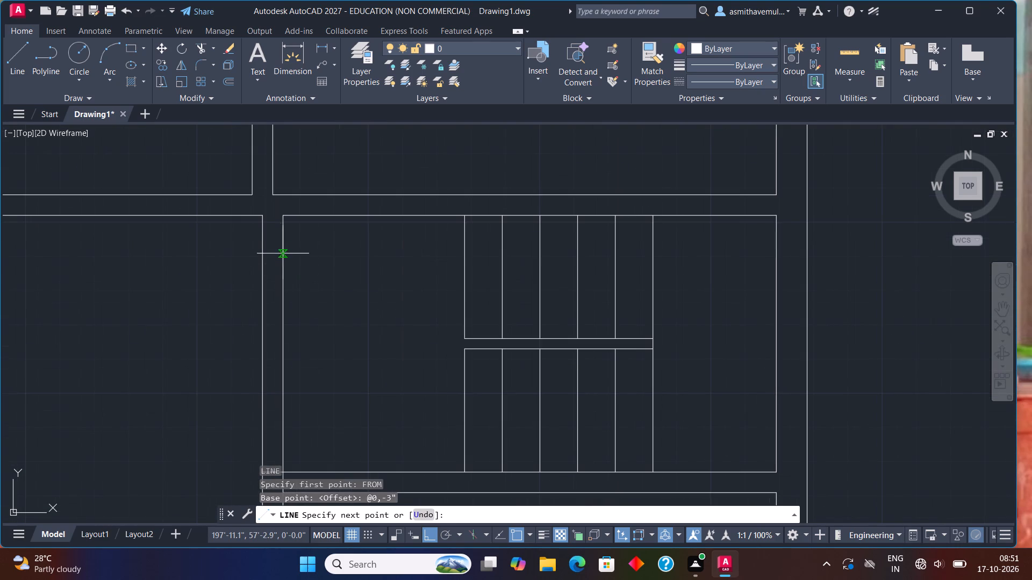
pyautogui.click(266, 227)
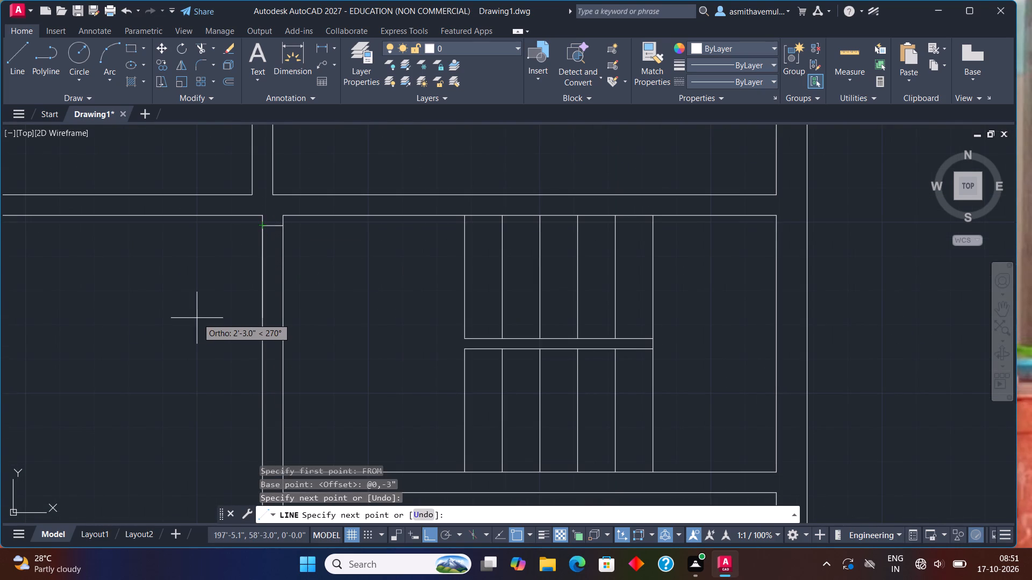
pyautogui.press('Escape')
# Offset the short line across the partition 3" downward.
pyautogui.press('o')
pyautogui.press('Return')
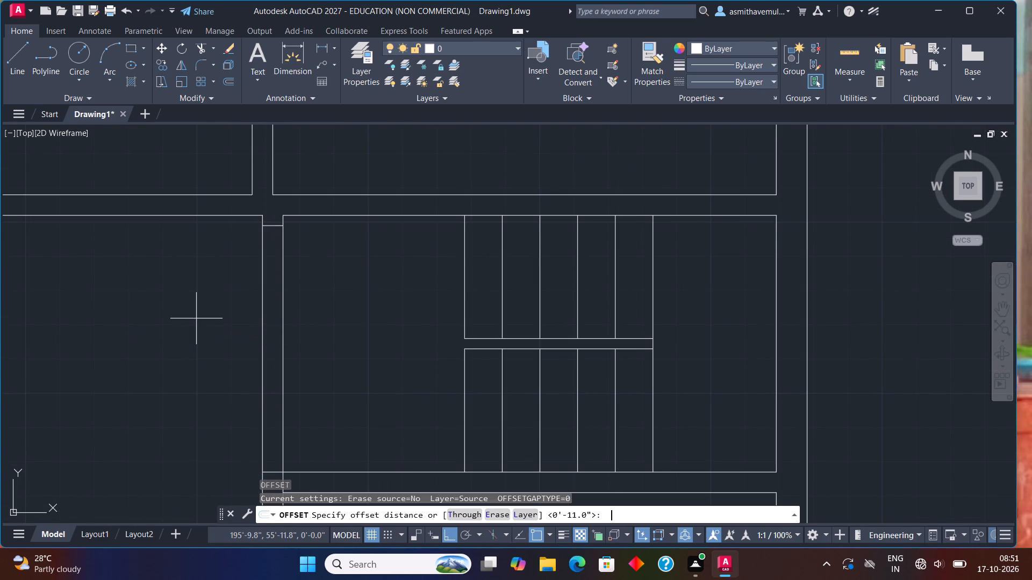
pyautogui.write('3"')
pyautogui.press('Return')
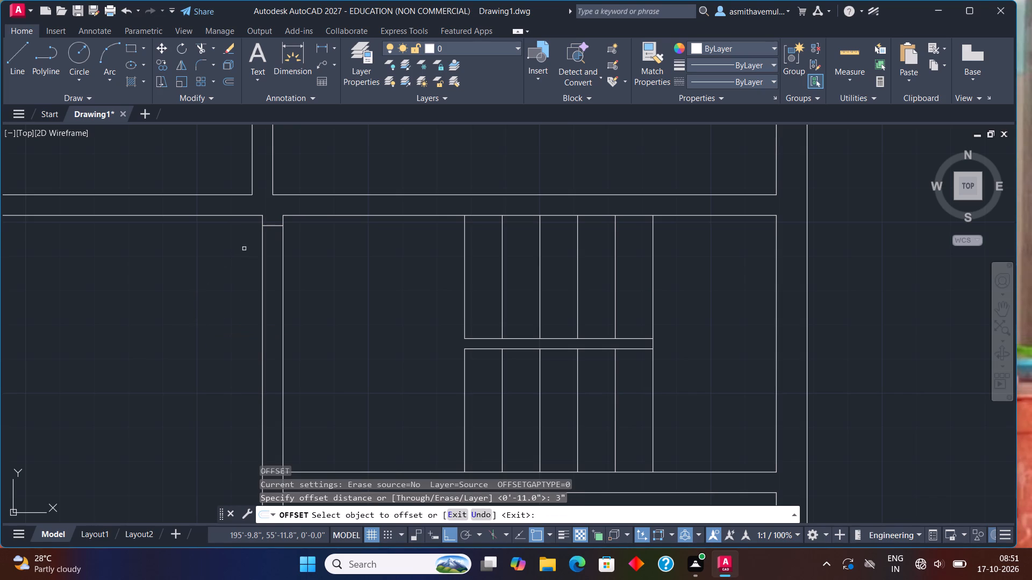
pyautogui.click(268, 226)
pyautogui.click(283, 274)
pyautogui.press('Escape')
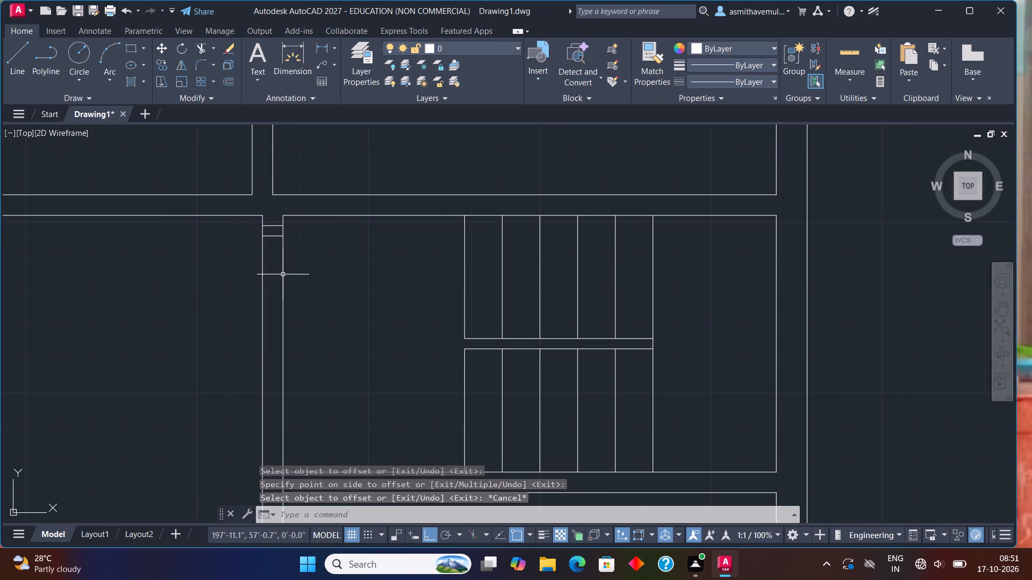
# Offset the lower of the two short partition lines 3' downward to mark the door opening.
pyautogui.press('o')
pyautogui.press('Return')
pyautogui.write("3'")
pyautogui.press('Return')
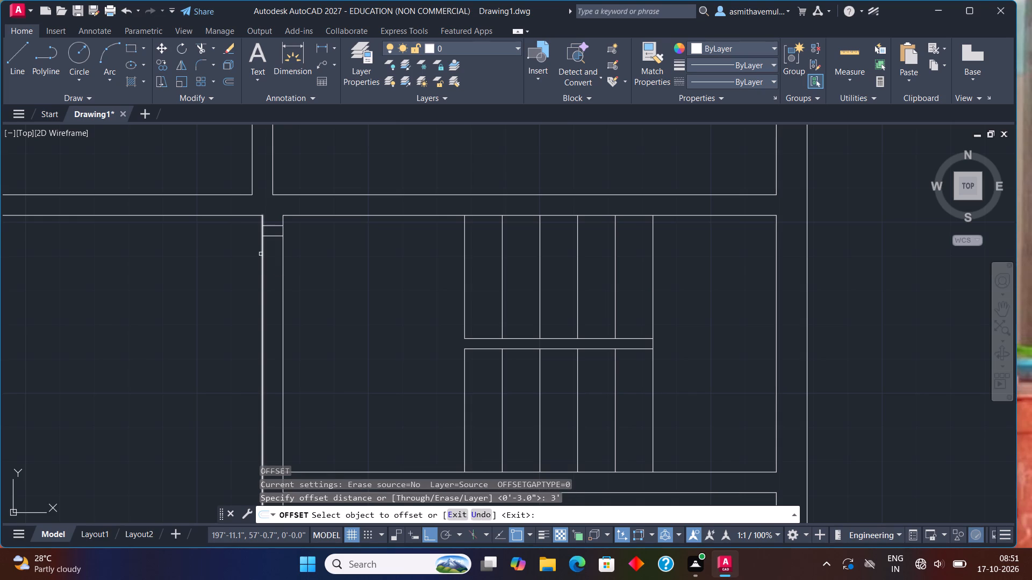
pyautogui.click(274, 235)
pyautogui.click(280, 273)
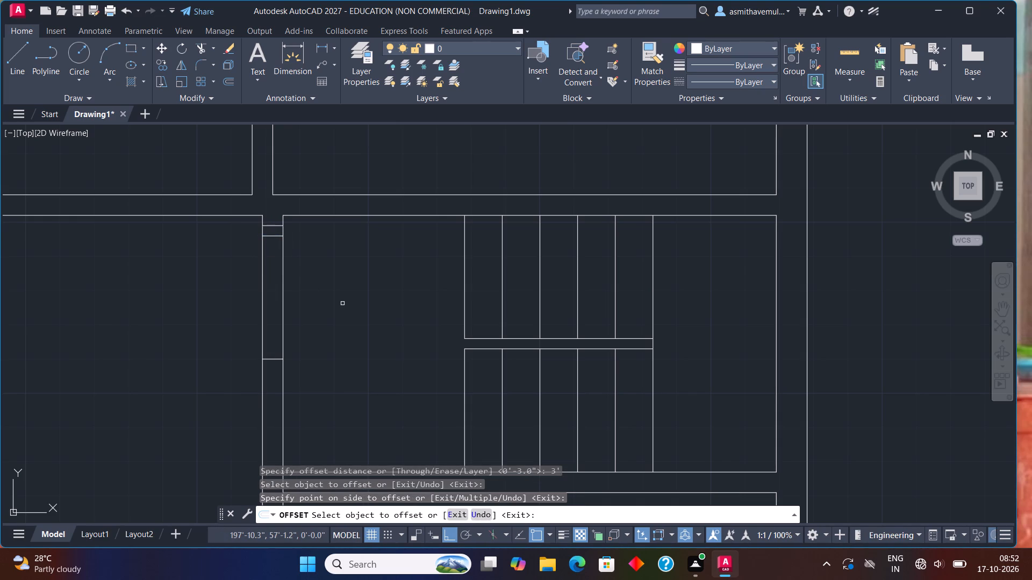
pyautogui.press('Escape')
# Offset the line at the bottom of the door opening 3" downward to form the lower jamb.
pyautogui.press('o')
pyautogui.press('Return')
pyautogui.write('3"')
pyautogui.press('Return')
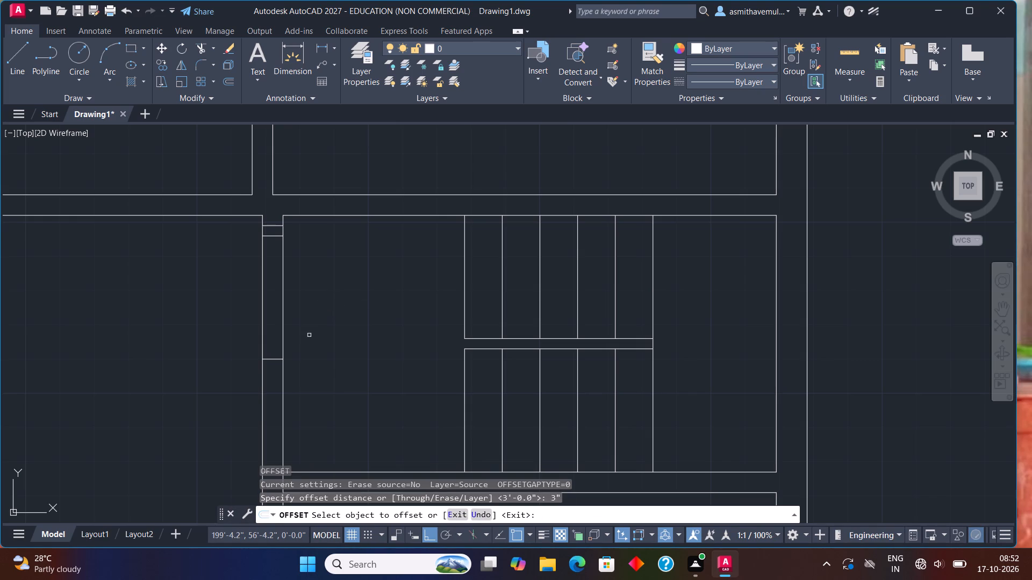
pyautogui.click(277, 358)
pyautogui.click(271, 388)
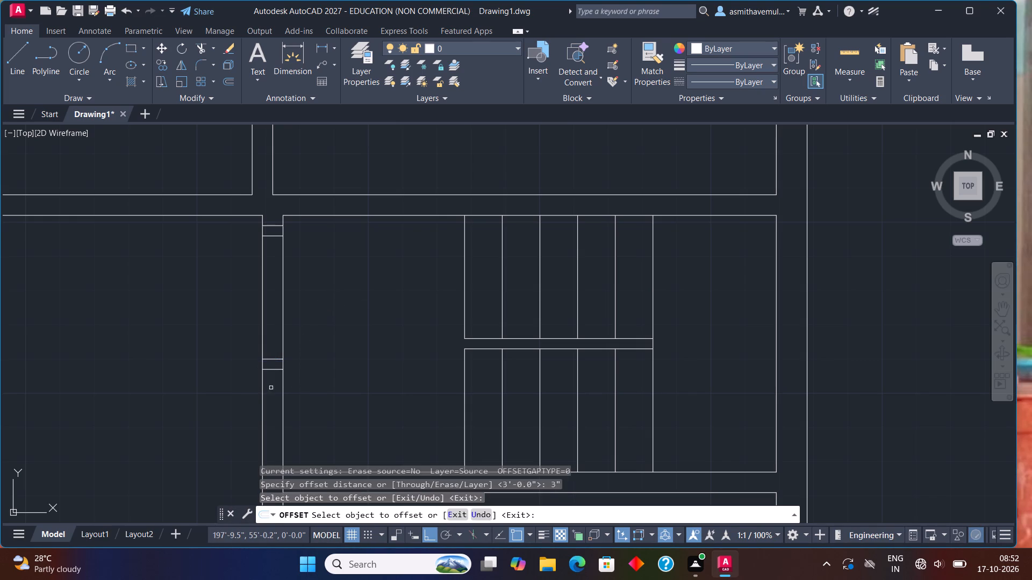
pyautogui.press('Escape')
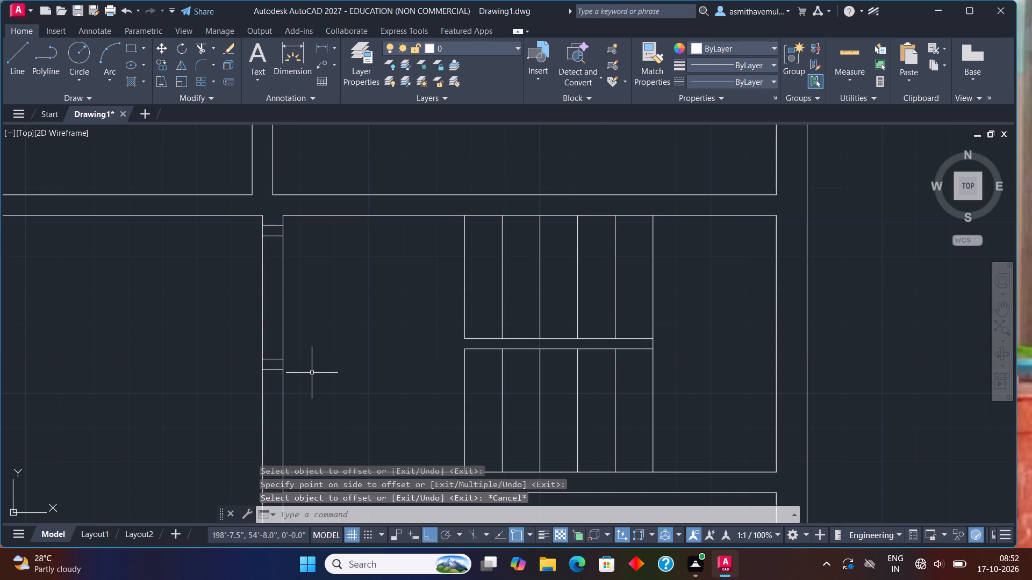
# Trim both vertical partition lines between the two jambs to open the 3' doorway into the staircase room.
pyautogui.write('TRIM')
pyautogui.press('Return')
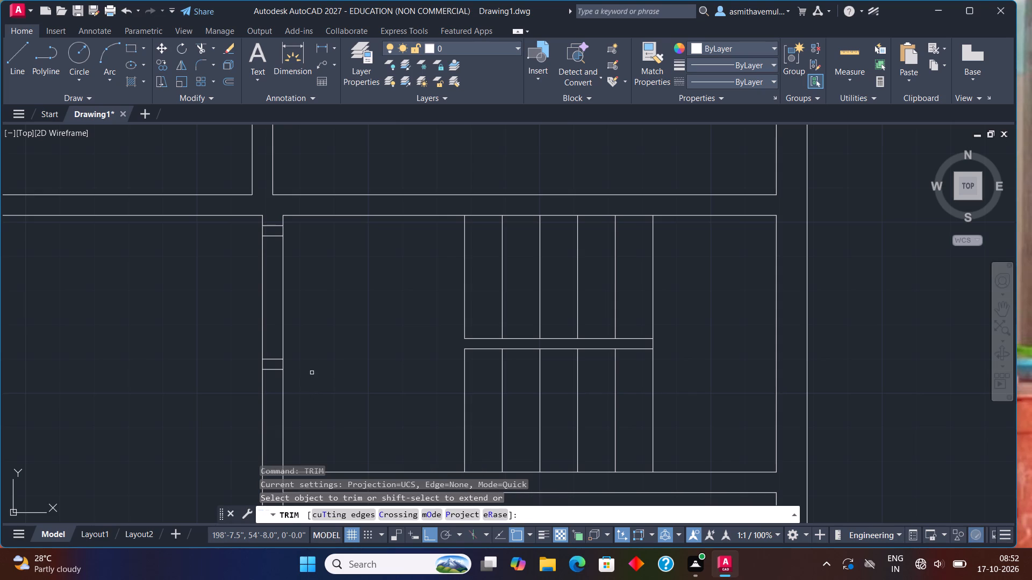
pyautogui.moveTo(310, 323); pyautogui.dragTo(203, 351)
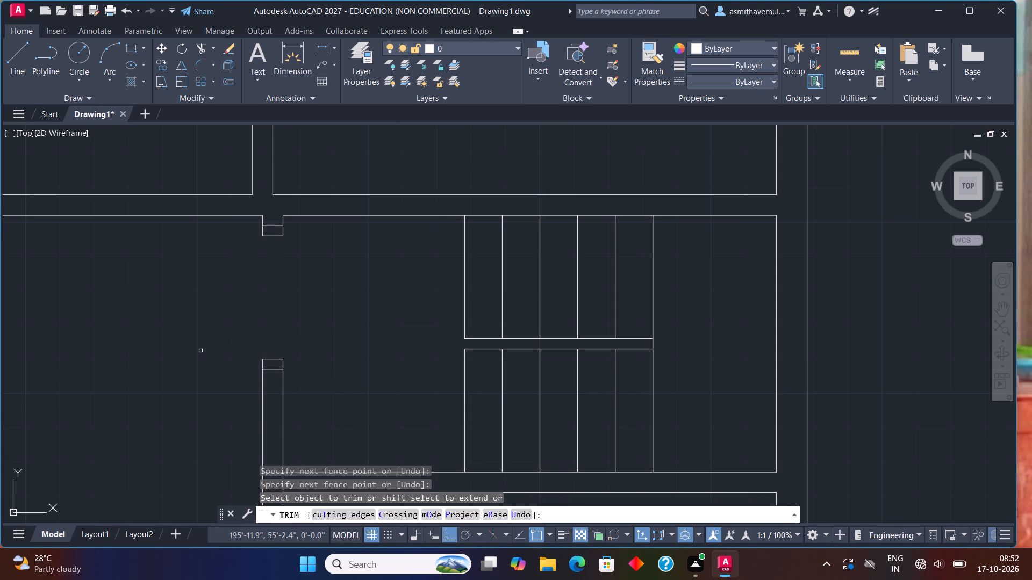
pyautogui.press('Escape')
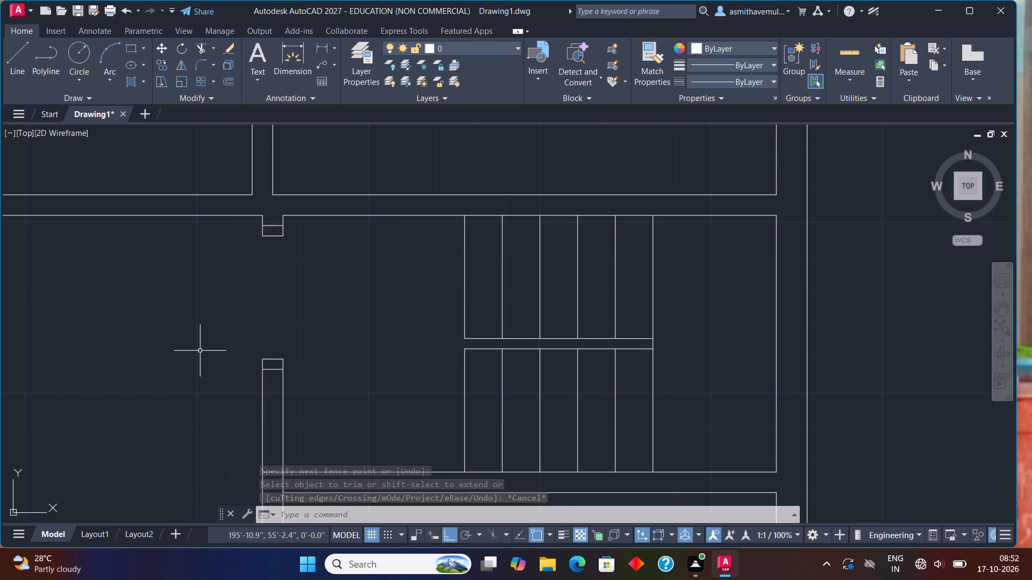
# Draw a 3' by 3" door leaf rectangle from the upper jamb's lower-right corner, extending into the staircase room.
pyautogui.write('REC')
pyautogui.press('Return')
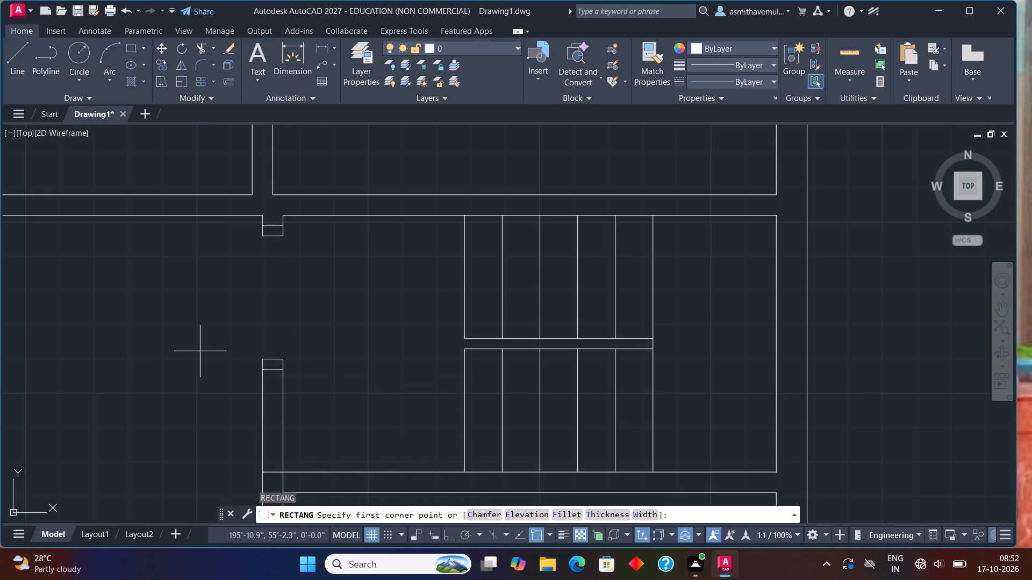
pyautogui.click(280, 236)
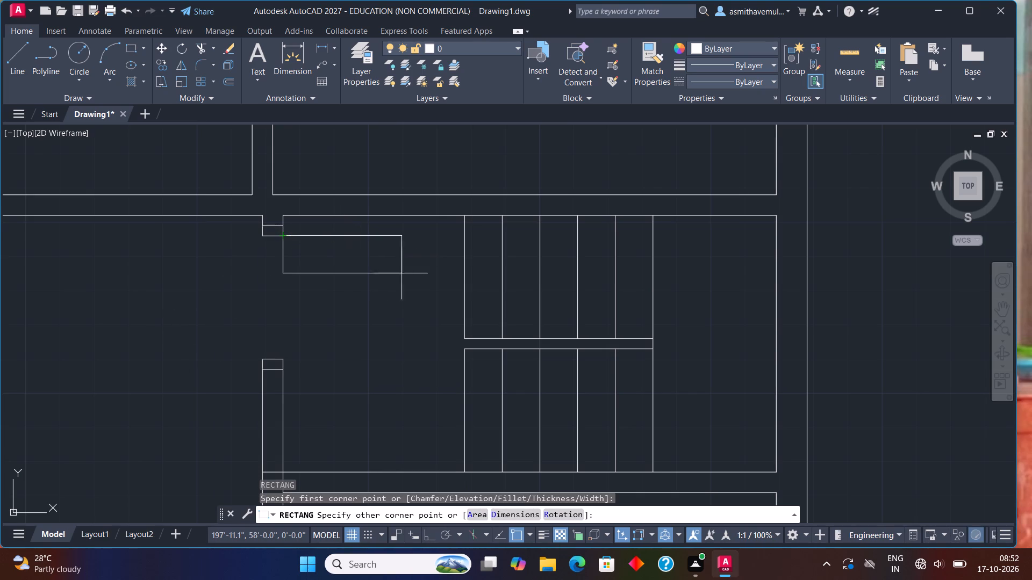
pyautogui.press('d')
pyautogui.press('Return')
pyautogui.press('3')
pyautogui.press("'")
pyautogui.press('Return')
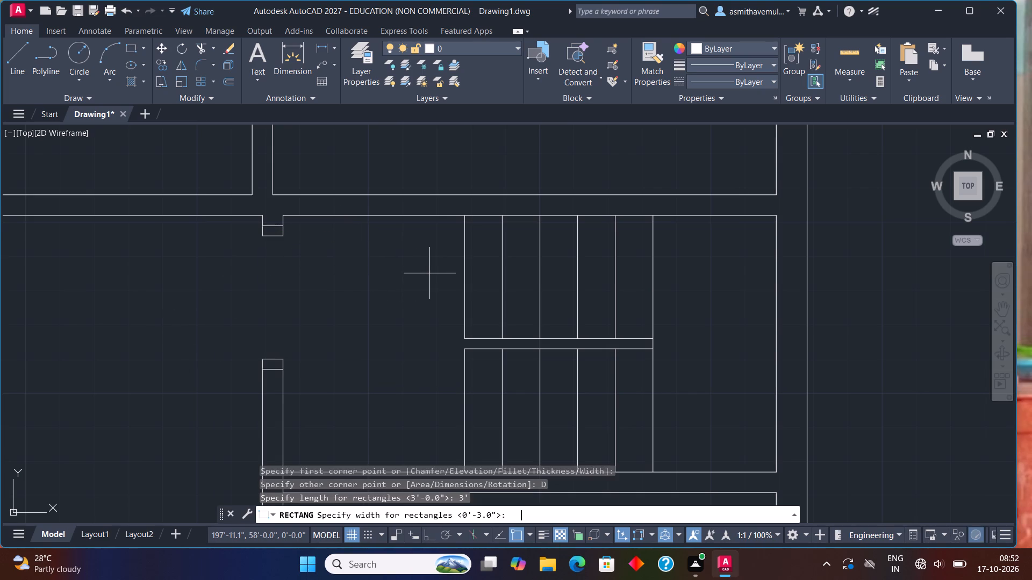
pyautogui.press('3')
pyautogui.hotkey('shift', '"')
pyautogui.press('Return')
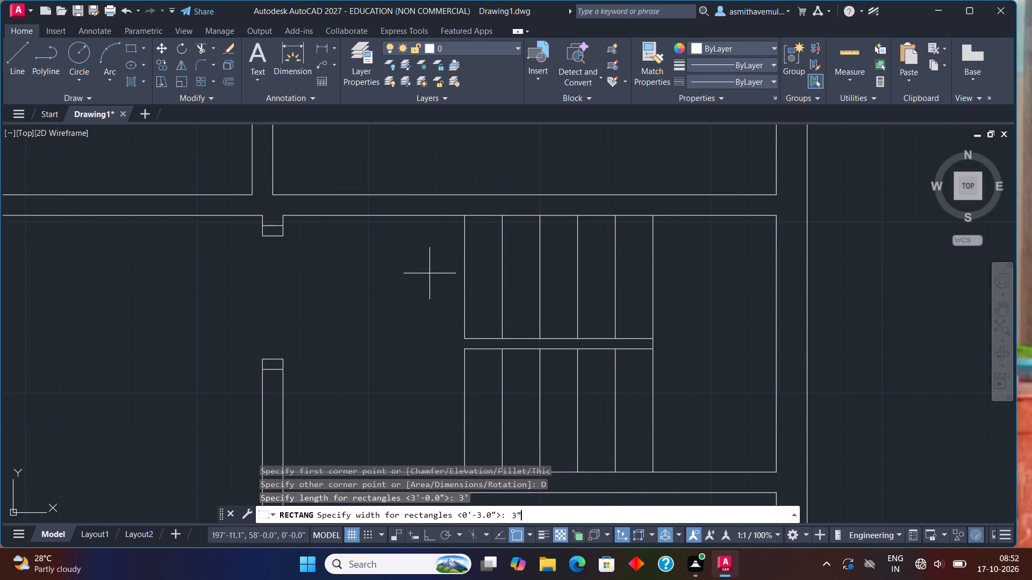
pyautogui.click(429, 273)
pyautogui.click(409, 311)
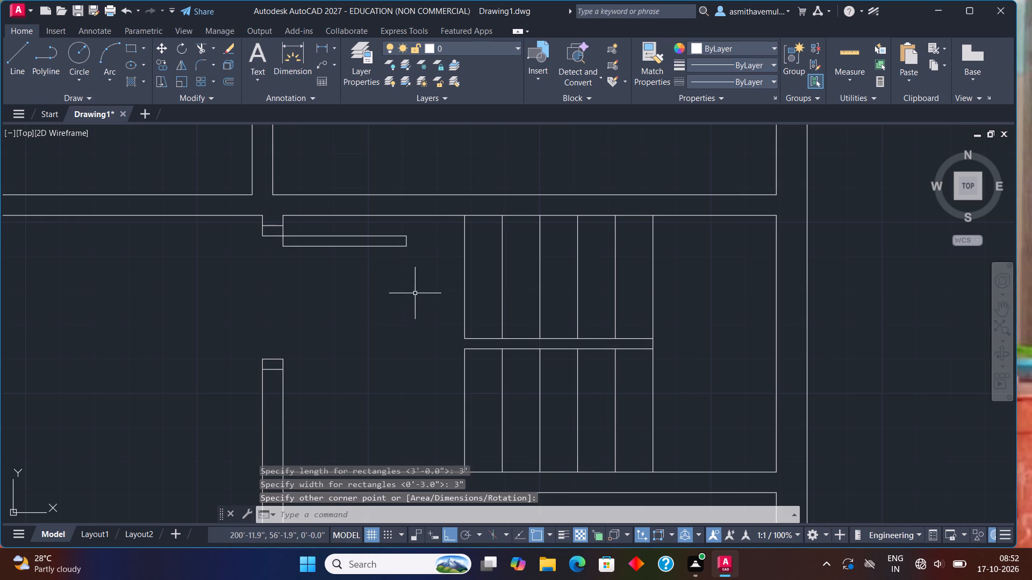
# Draw the door's swing arc from the end of the leaf to the lower jamb's upper-right corner.
pyautogui.write('ARC')
pyautogui.press('Return')
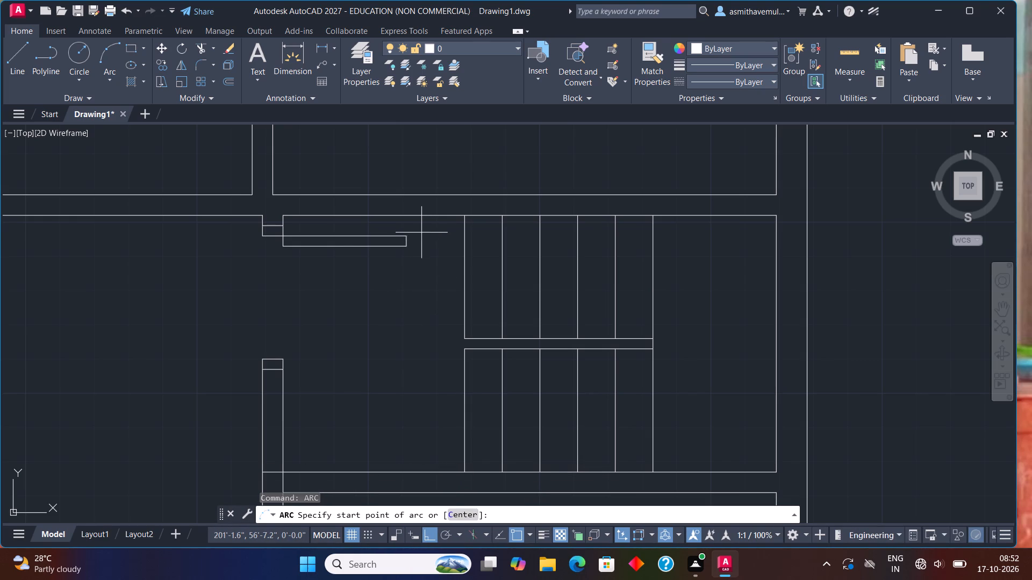
pyautogui.click(405, 238)
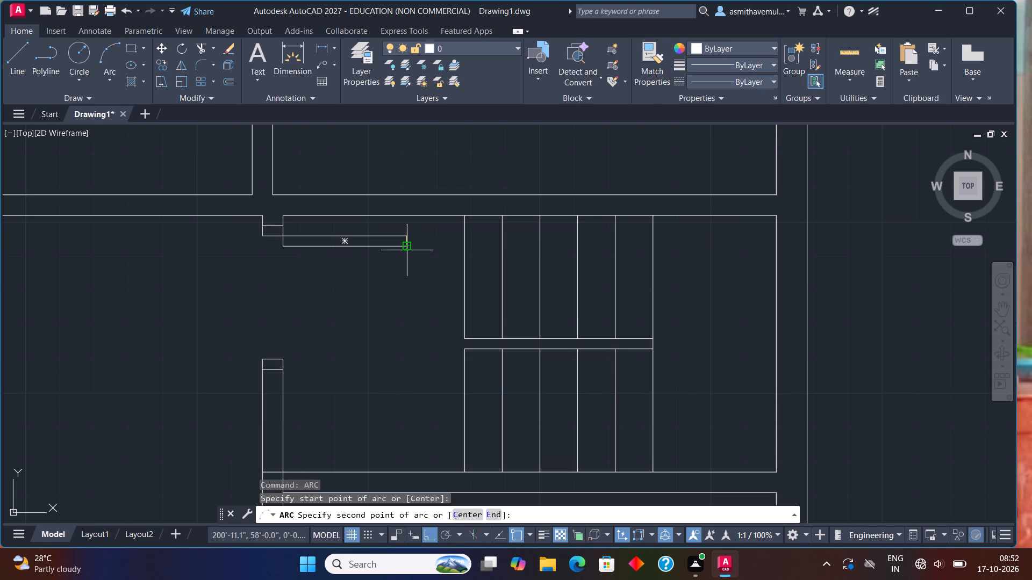
pyautogui.click(407, 248)
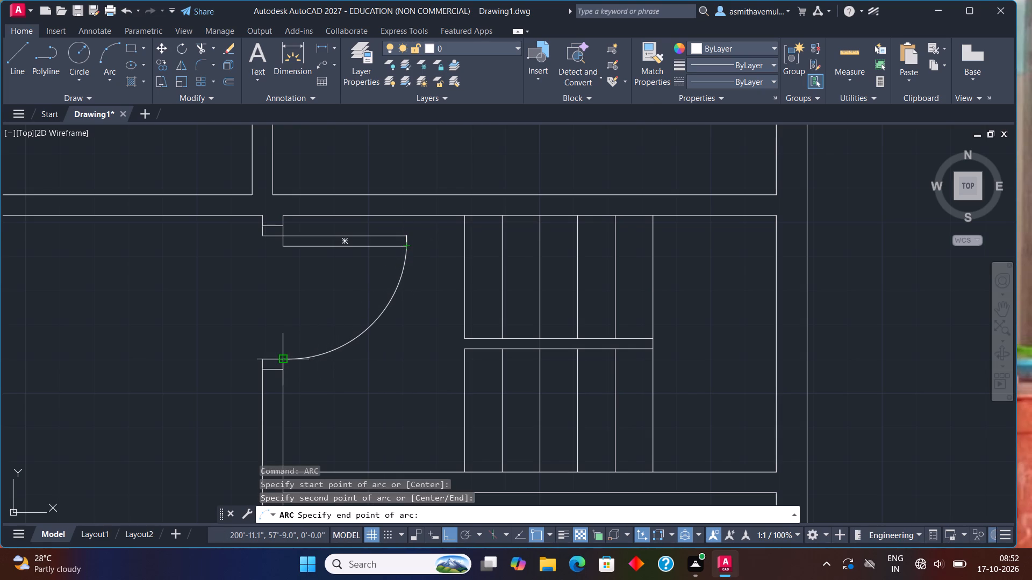
pyautogui.click(278, 359)
# Trim the leftover lines where the partition below the staircase meets the vertical partition, opening the wall junction.
pyautogui.scroll(-3, 331, 366)
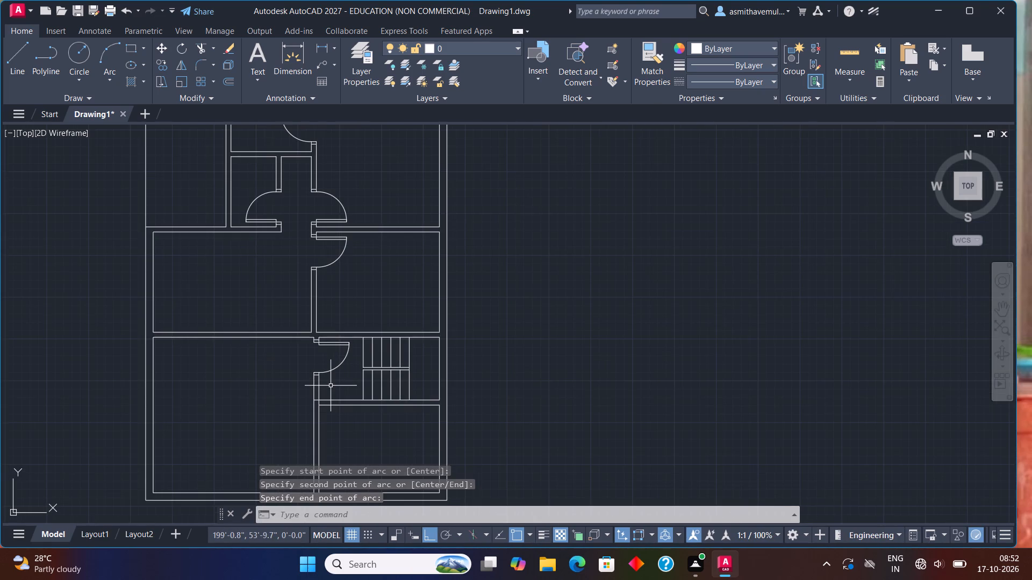
pyautogui.moveTo(333, 383); pyautogui.dragTo(409, 292, button='middle')
pyautogui.moveTo(409, 292); pyautogui.dragTo(445, 317, button='middle')
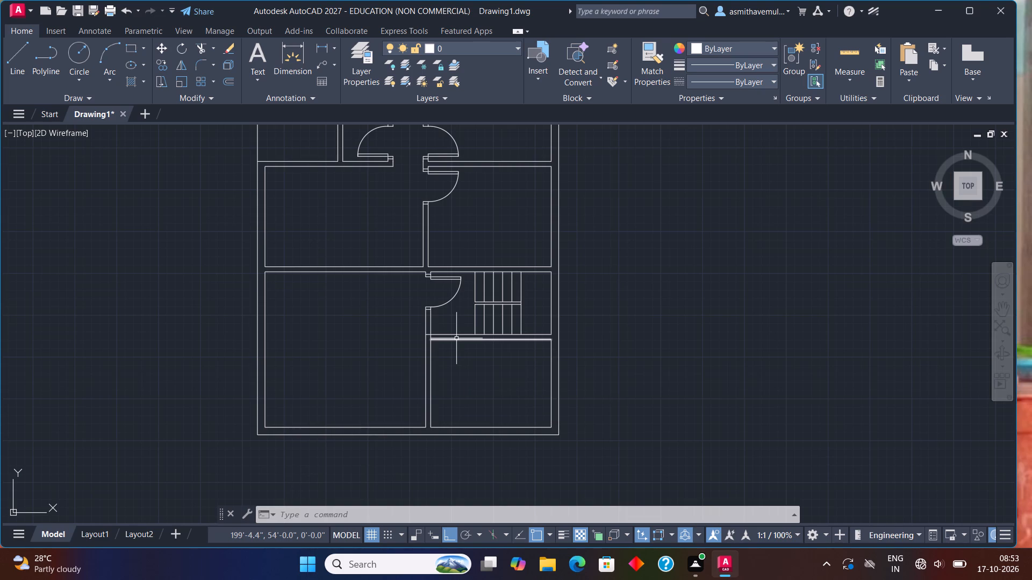
pyautogui.scroll(2, 419, 350)
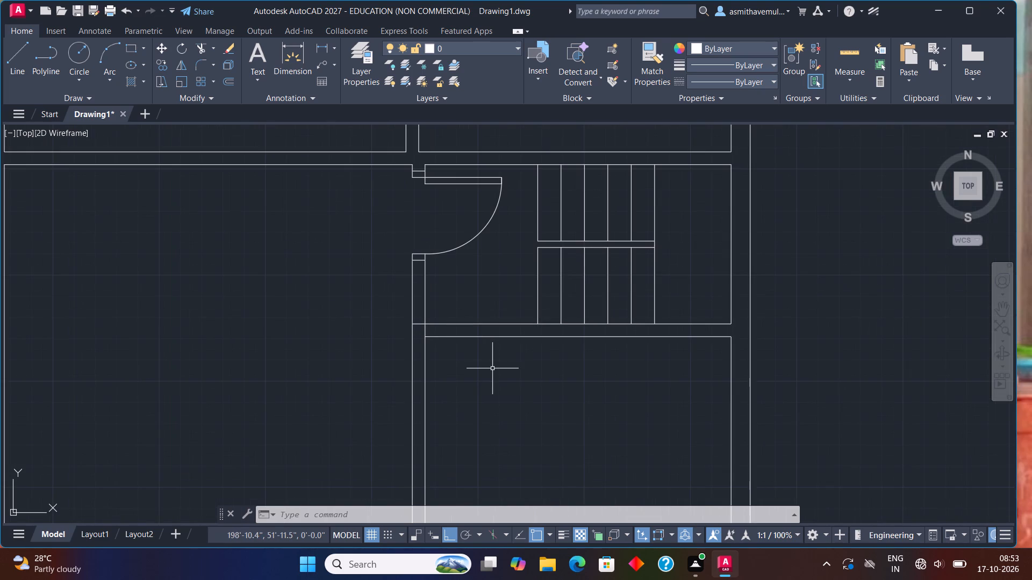
pyautogui.write('TRIN')
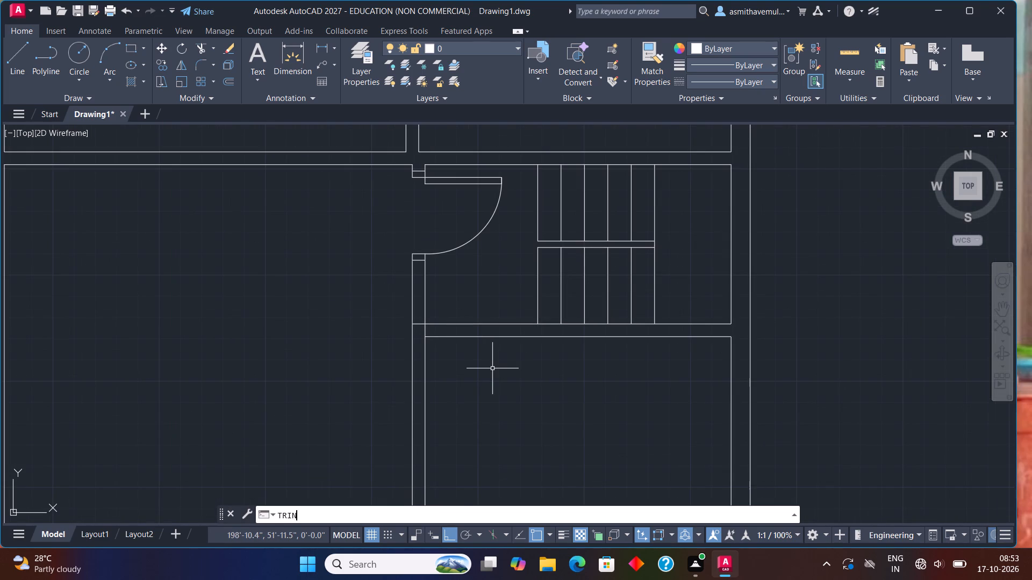
pyautogui.press('BackSpace')
pyautogui.press('m')
pyautogui.press('Return')
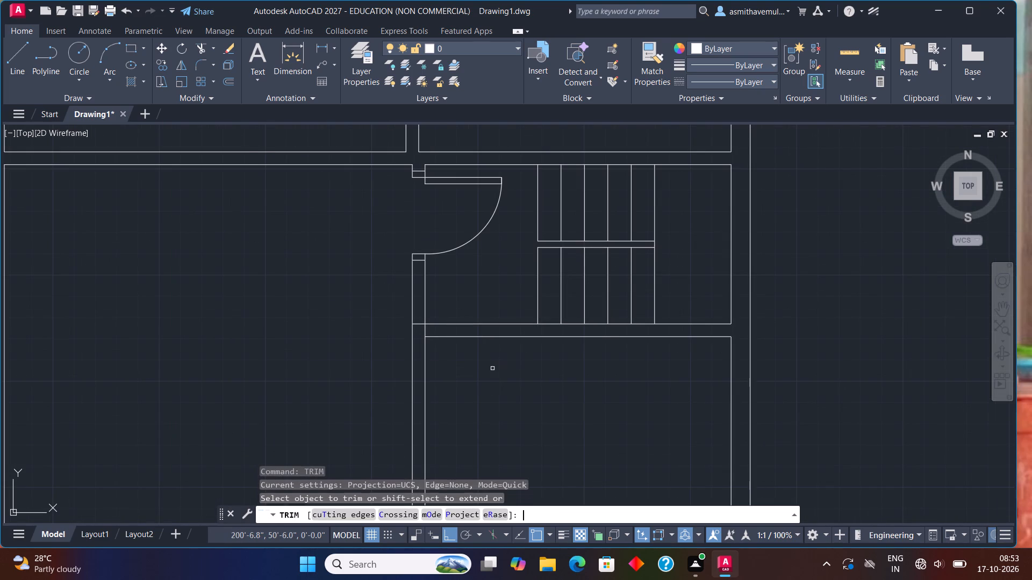
pyautogui.scroll(1, 433, 368)
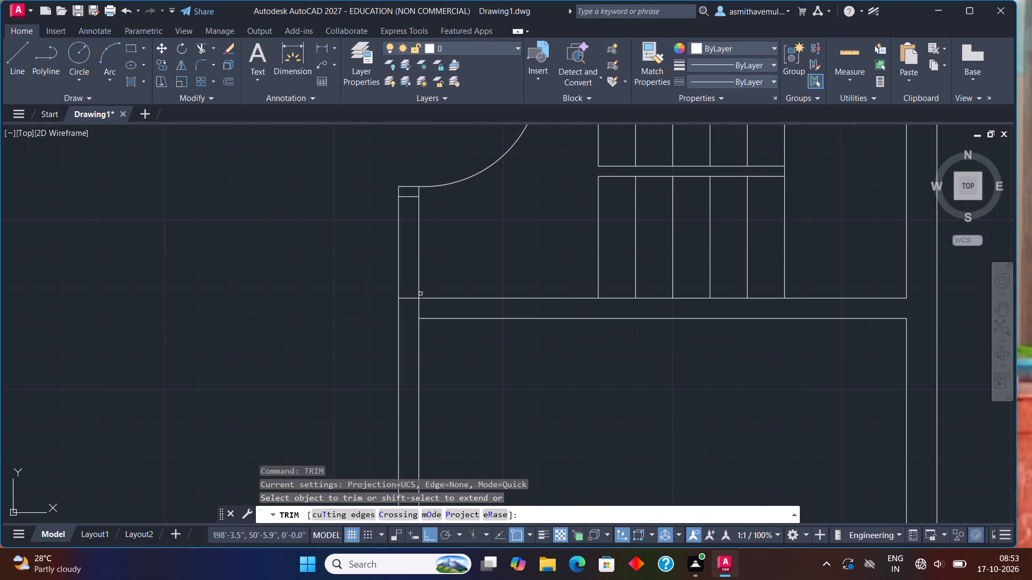
pyautogui.moveTo(413, 294); pyautogui.dragTo(426, 309)
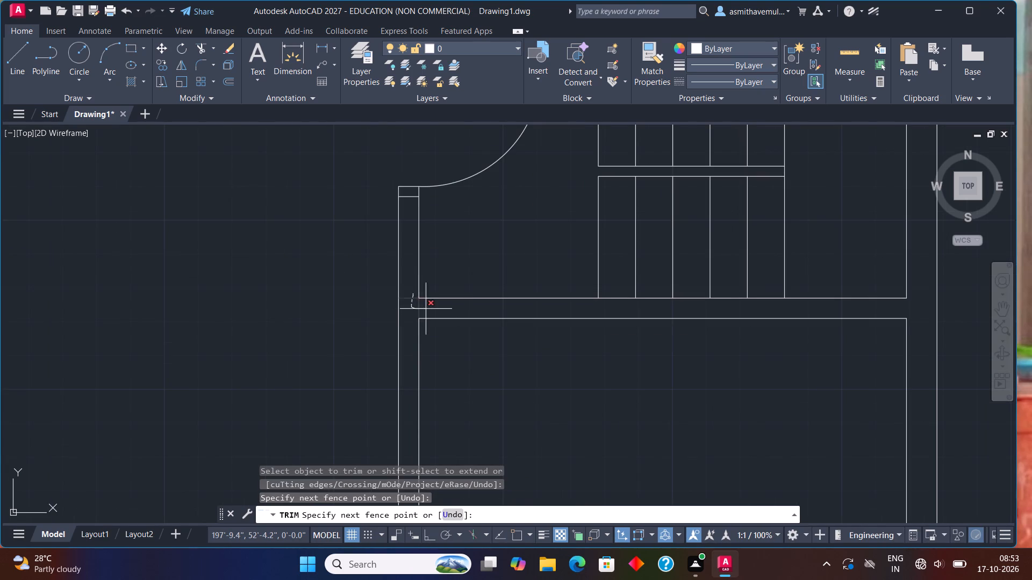
# Finish trimming the junction where the partition below the staircase meets the vertical partition.
pyautogui.moveTo(426, 309); pyautogui.dragTo(426, 309)
pyautogui.press('Escape')
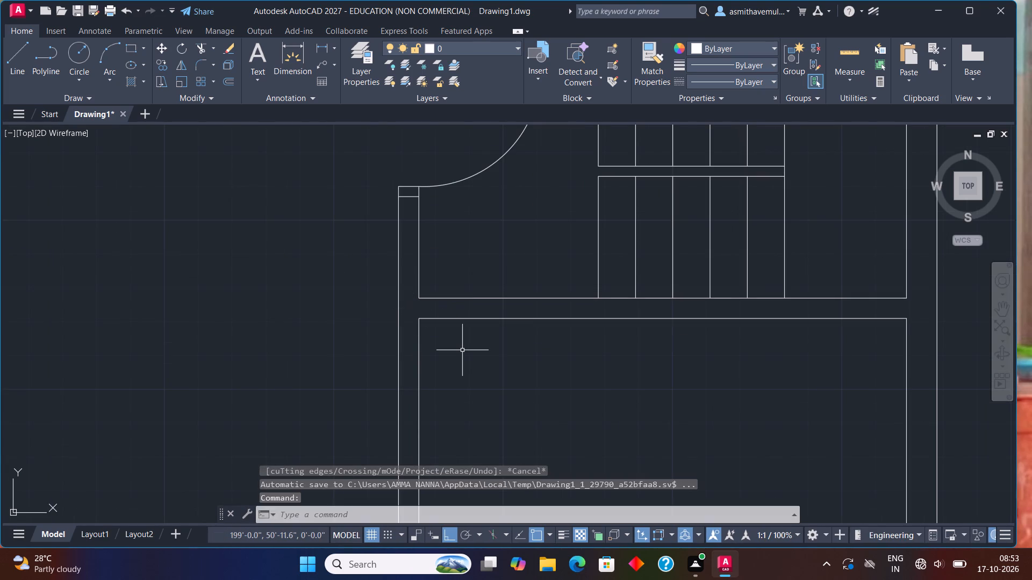
# Draw two short lines across the partition below the staircase, at the stair's left edge and at the vertical partition's right face.
pyautogui.press('l')
pyautogui.press('Return')
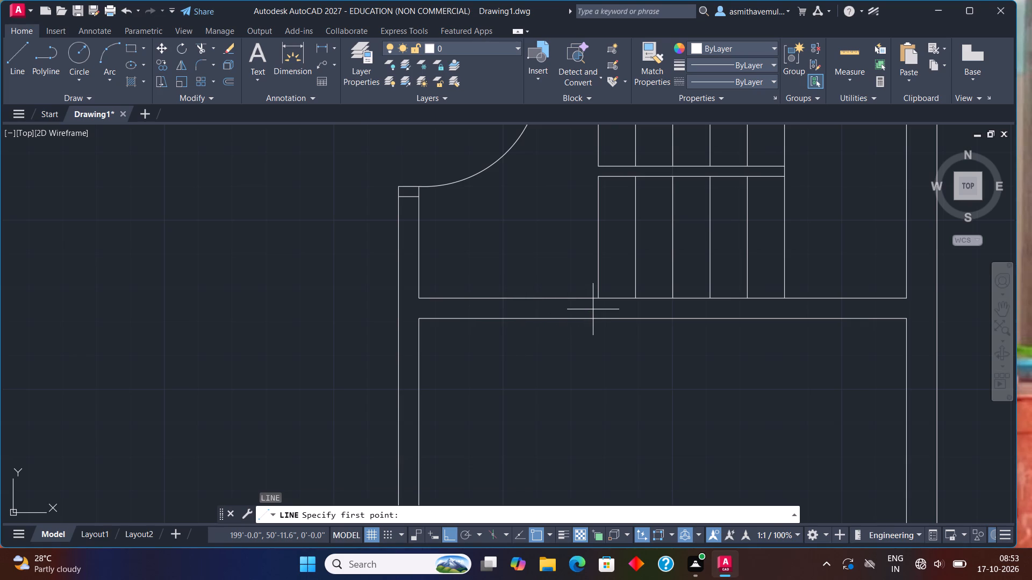
pyautogui.click(601, 298)
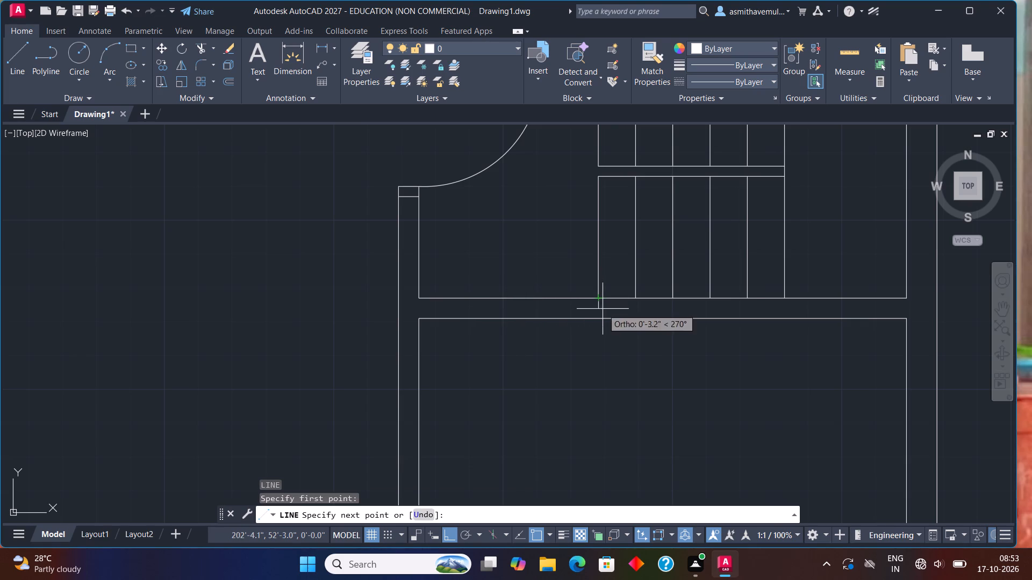
pyautogui.click(600, 315)
pyautogui.press('Escape')
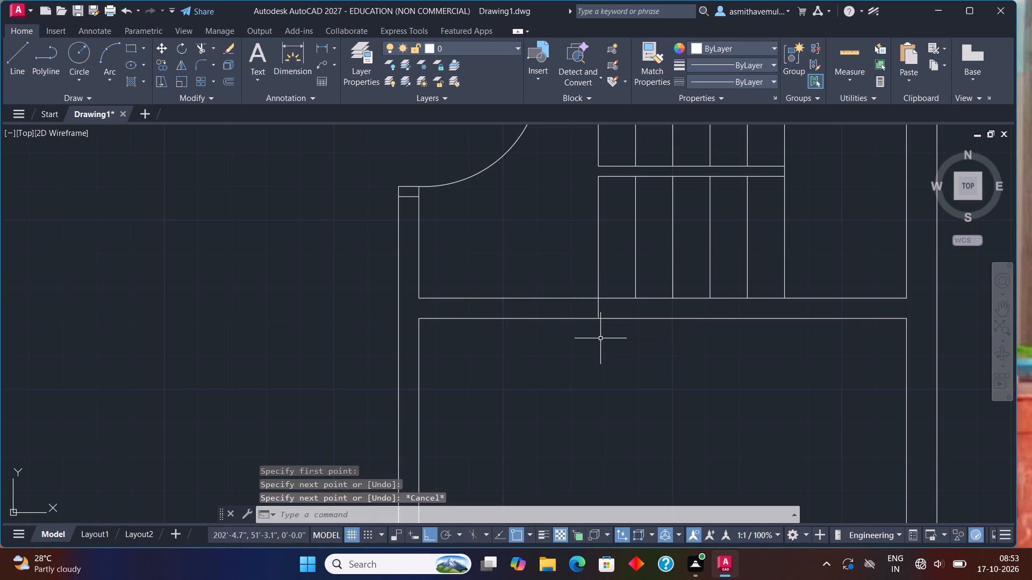
pyautogui.press('l')
pyautogui.press('Return')
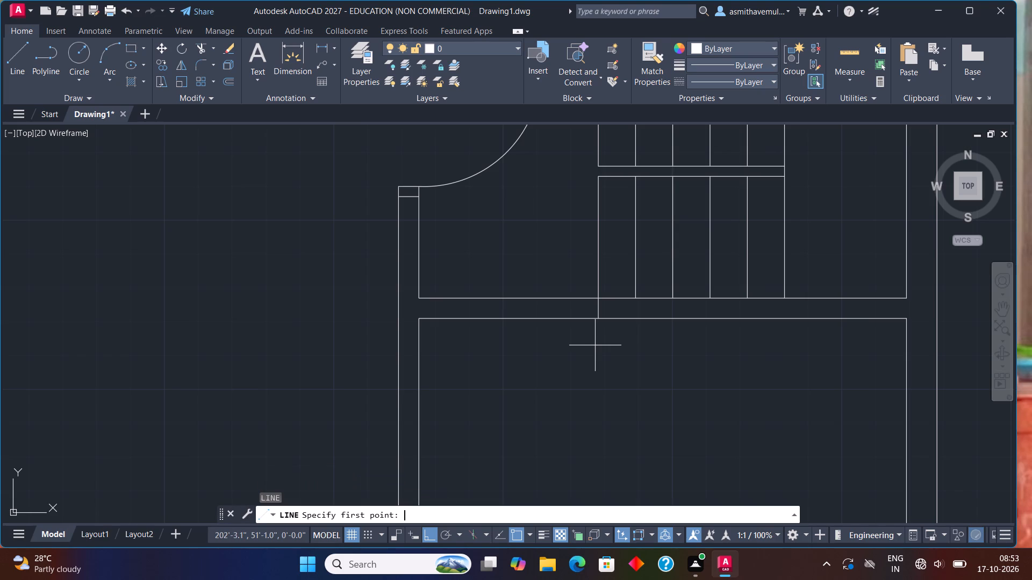
pyautogui.click(419, 298)
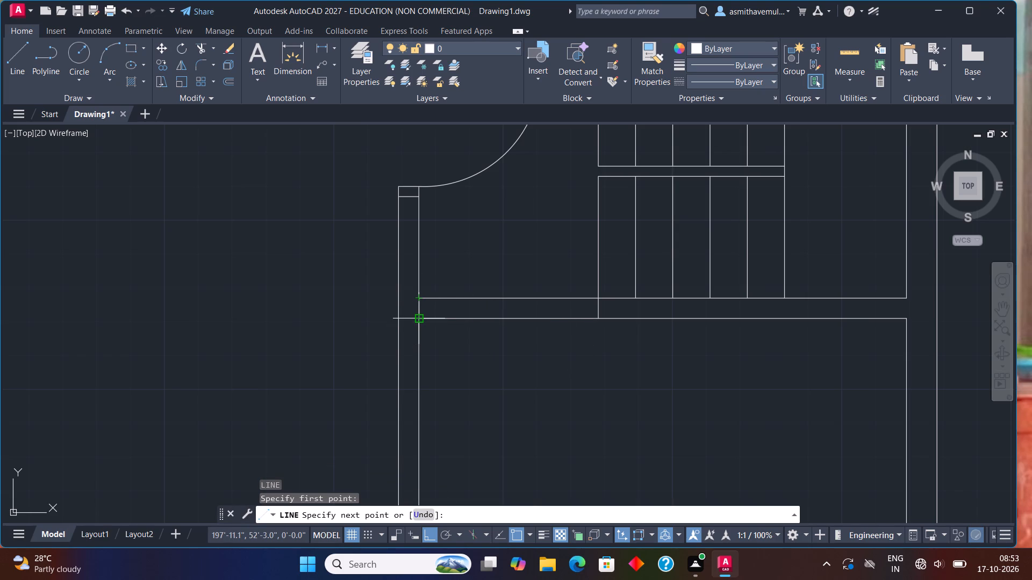
pyautogui.click(420, 318)
pyautogui.press('Escape')
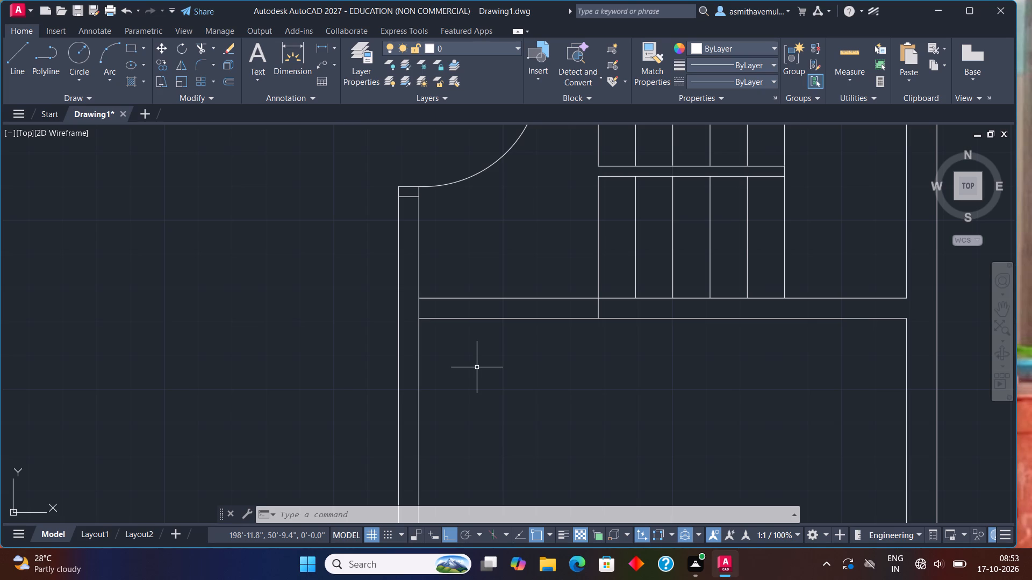
# Trim both lines of the partition below the staircase between the vertical partition and the stair's left edge.
pyautogui.write('TRIM')
pyautogui.press('Return')
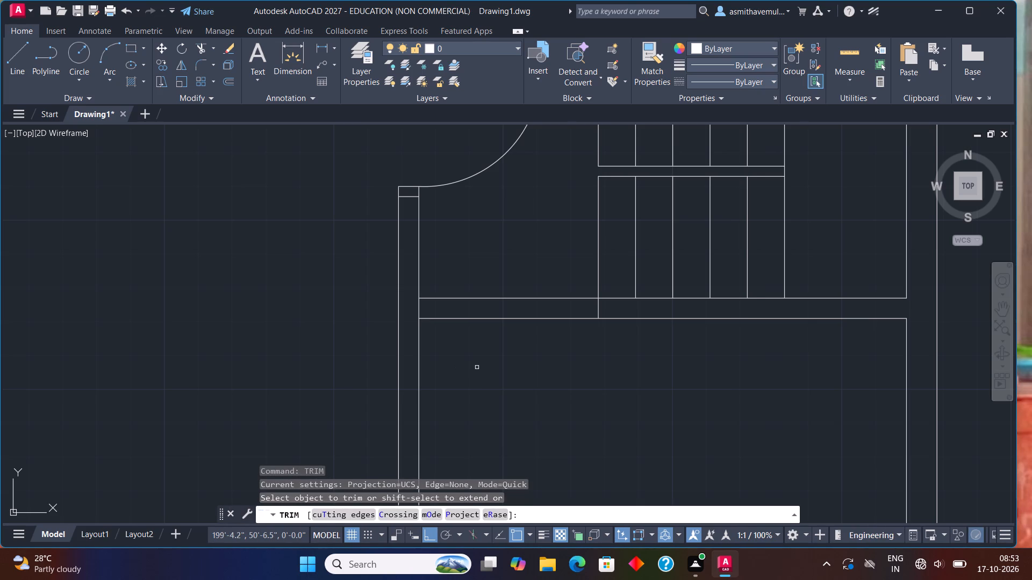
pyautogui.moveTo(477, 367); pyautogui.dragTo(491, 282)
pyautogui.moveTo(496, 265); pyautogui.dragTo(520, 390)
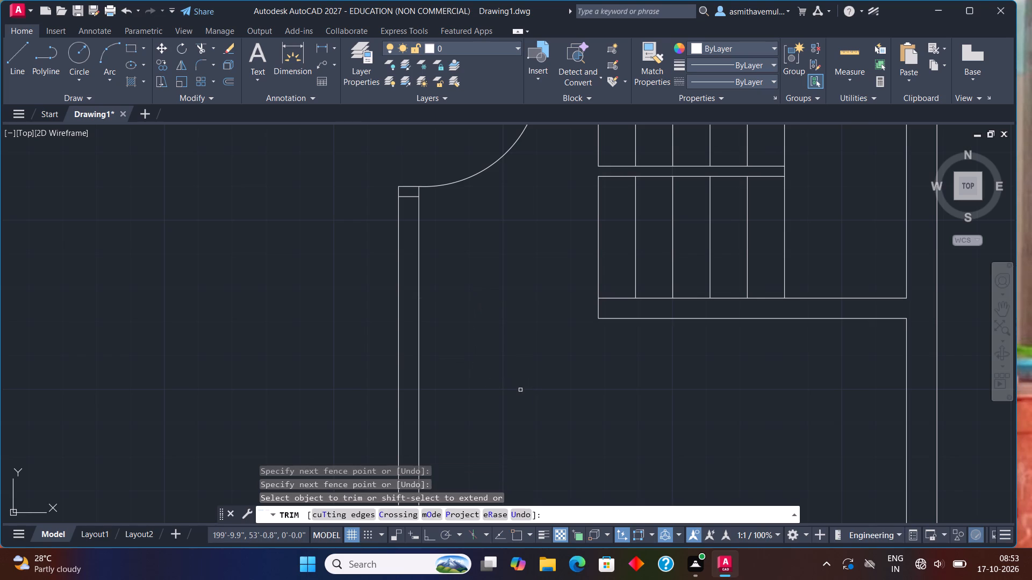
pyautogui.press('Escape')
# Offset the upper wall line of the lower-left room 12' downward into the room.
pyautogui.scroll(-2, 521, 391)
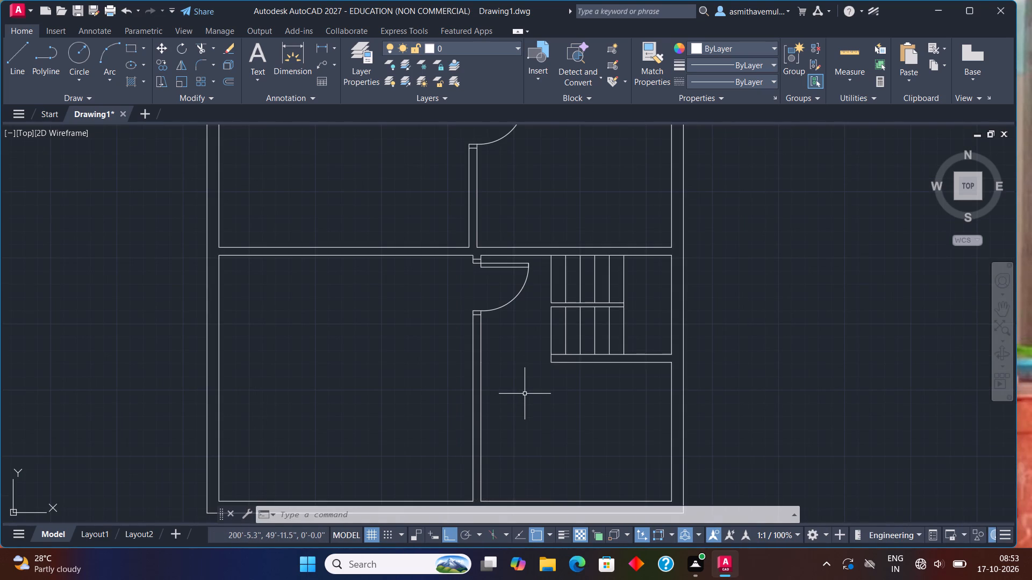
pyautogui.scroll(-1, 525, 394)
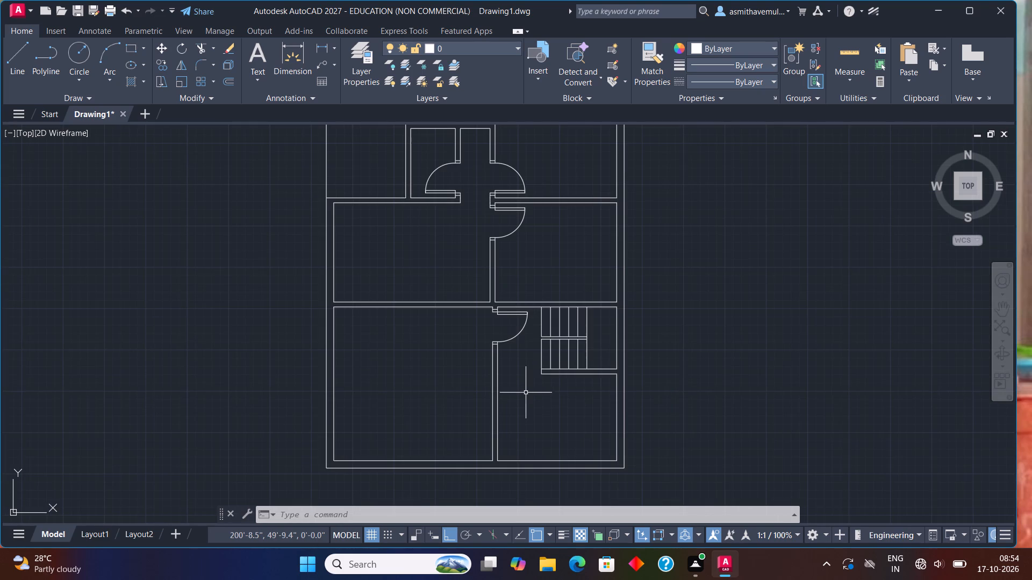
pyautogui.moveTo(526, 389); pyautogui.dragTo(526, 338, button='middle')
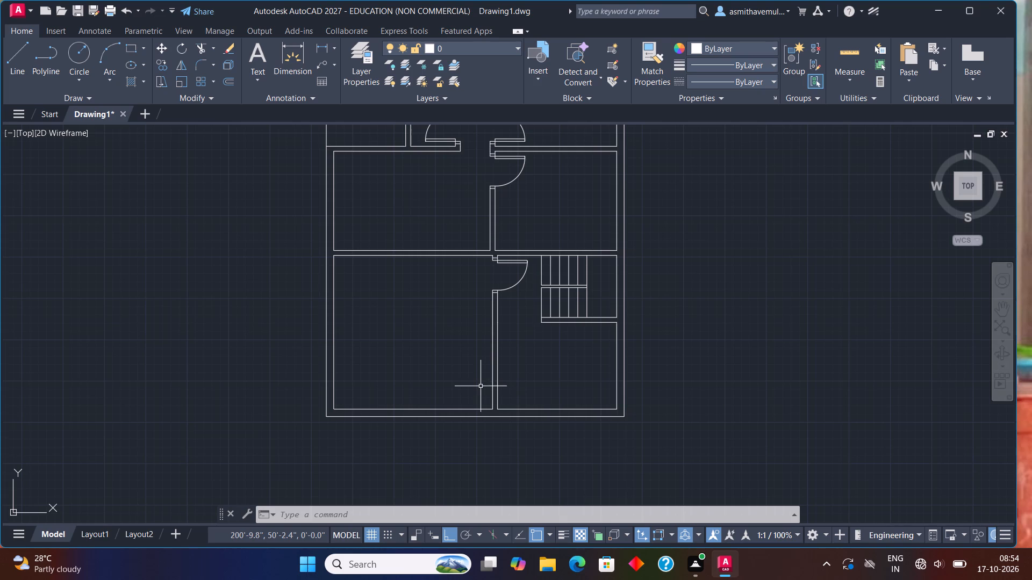
pyautogui.scroll(1, 428, 353)
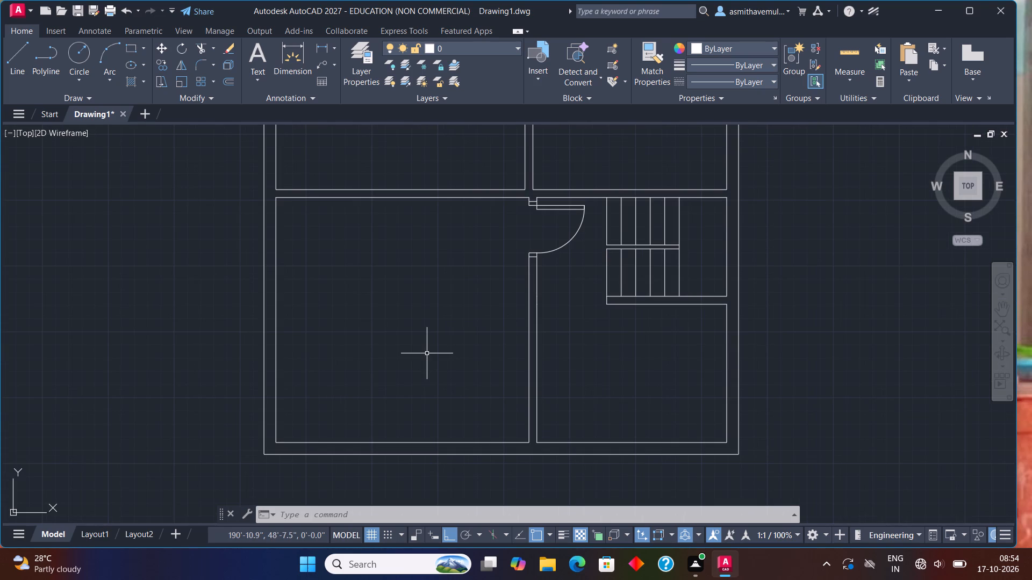
pyautogui.press('o')
pyautogui.press('Return')
pyautogui.write("12'")
pyautogui.press('Return')
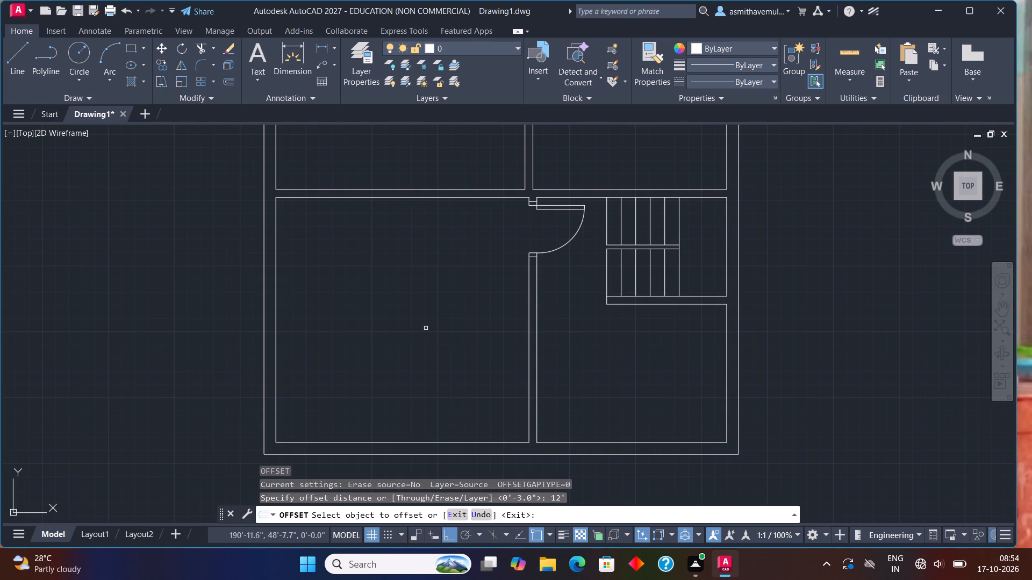
pyautogui.click(453, 198)
pyautogui.click(469, 306)
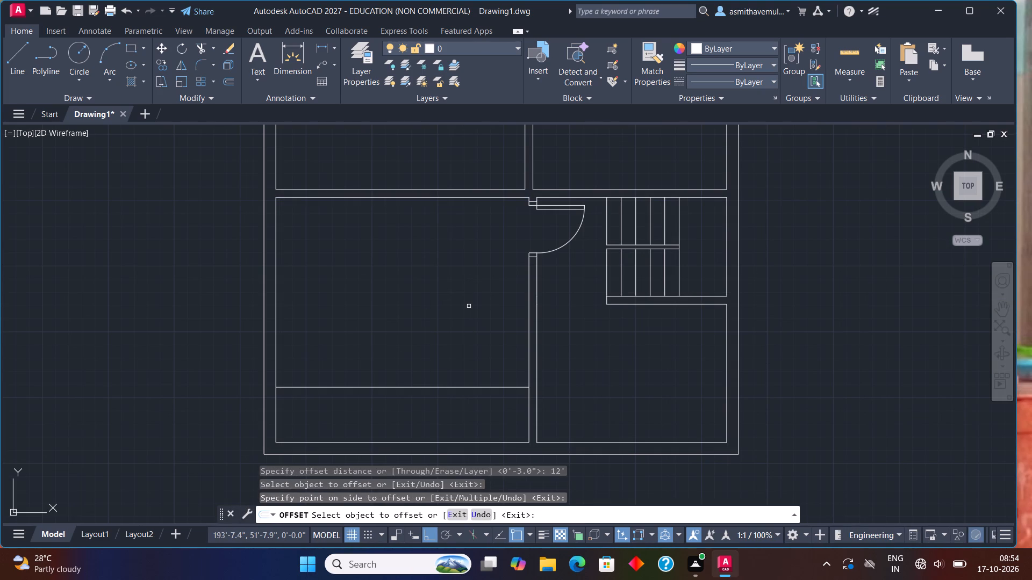
pyautogui.press('Escape')
# Offset the new horizontal line 6" downward to form the partition's thickness.
pyautogui.press('o')
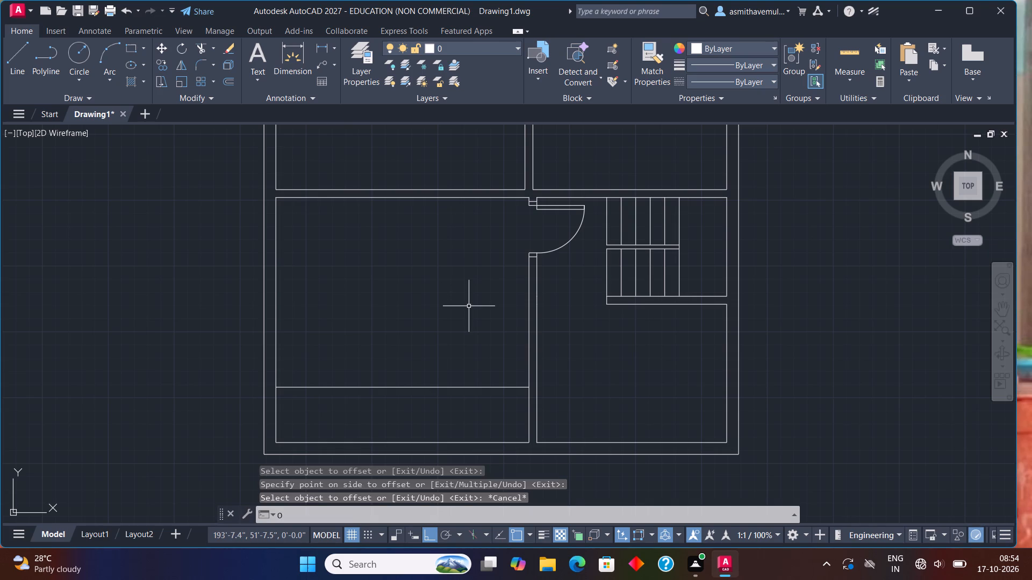
pyautogui.press('Return')
pyautogui.write('6"')
pyautogui.press('Return')
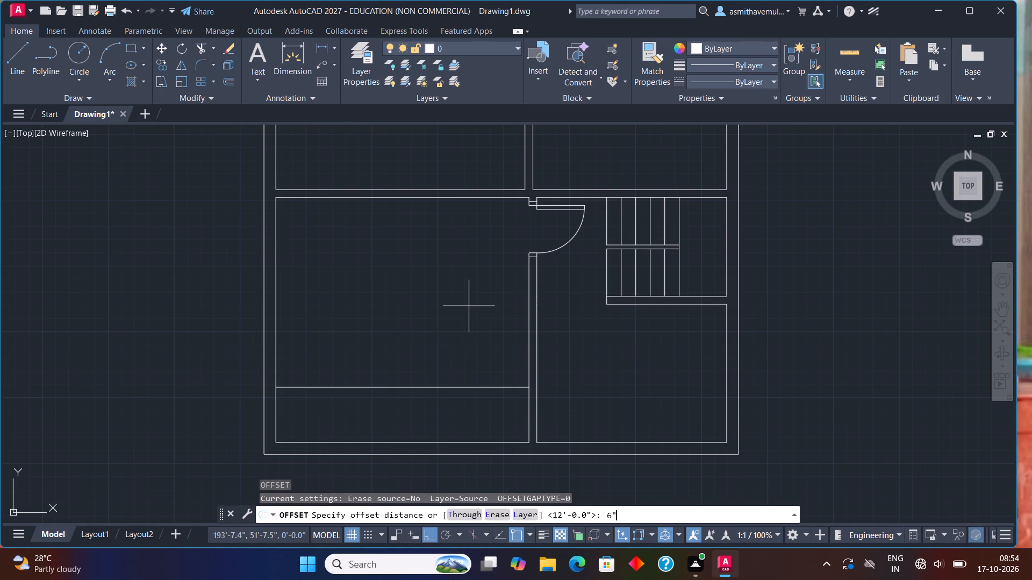
pyautogui.click(446, 387)
pyautogui.click(440, 409)
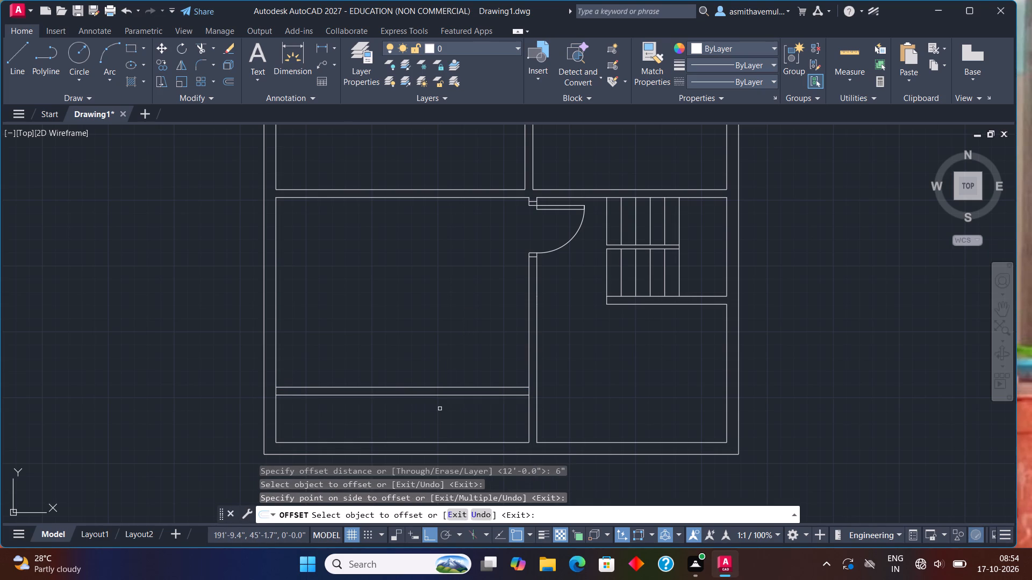
pyautogui.press('Escape')
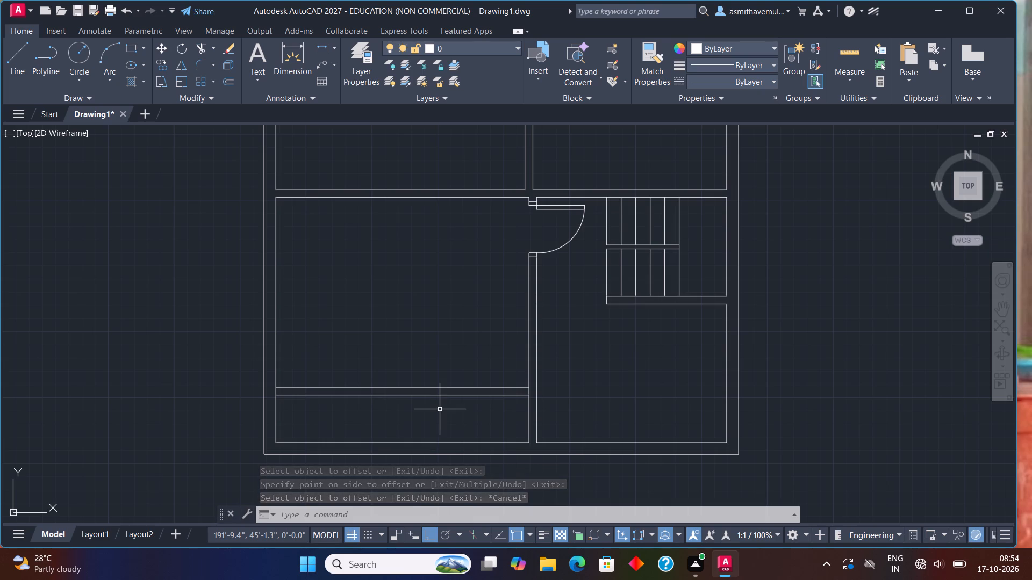
# Draw two short lines extending the new partition's lower line across the left outer wall and across the vertical partition.
pyautogui.press('space')
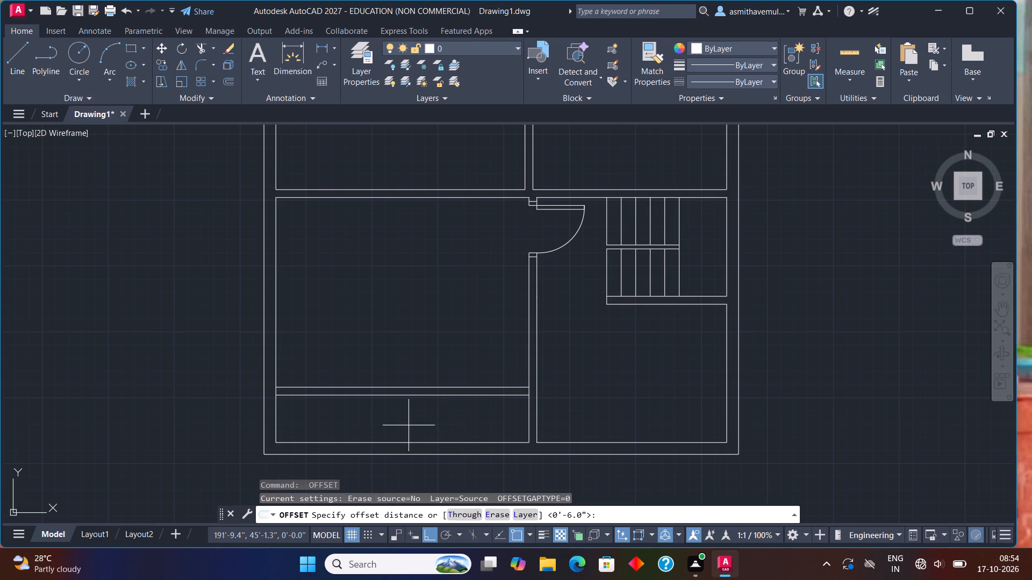
pyautogui.press('Escape')
pyautogui.press('l')
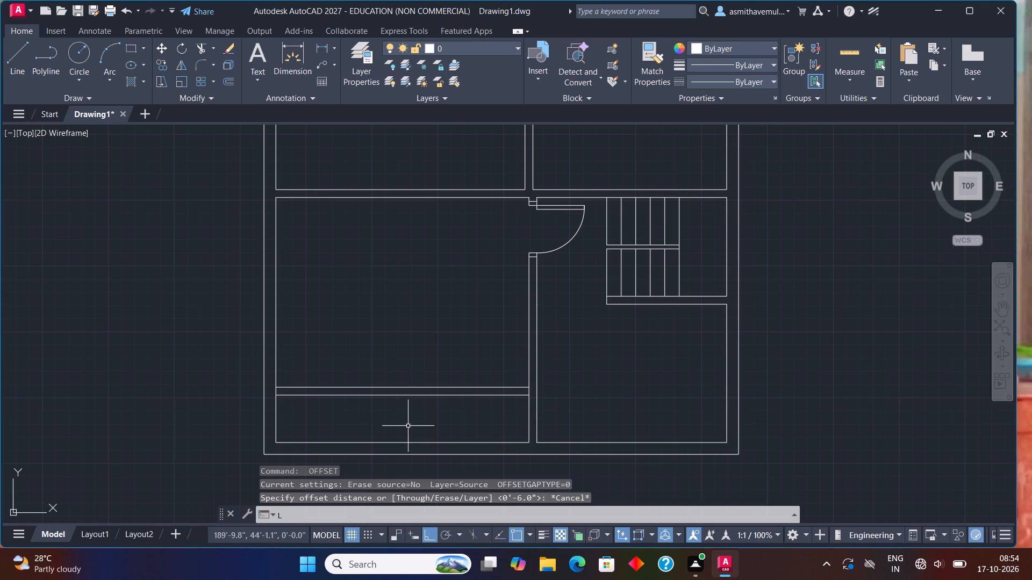
pyautogui.press('Return')
pyautogui.scroll(1, 349, 395)
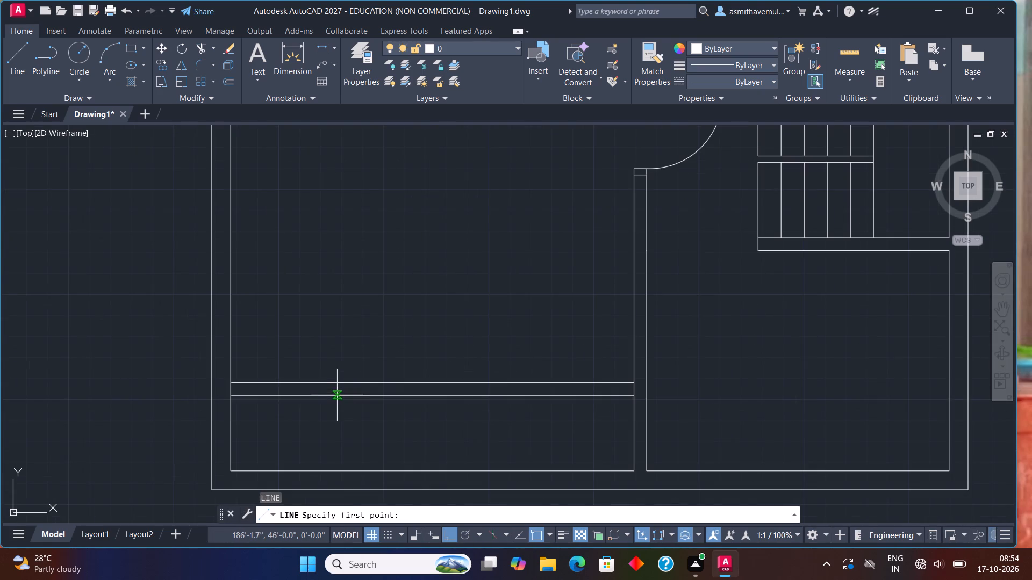
pyautogui.click(230, 397)
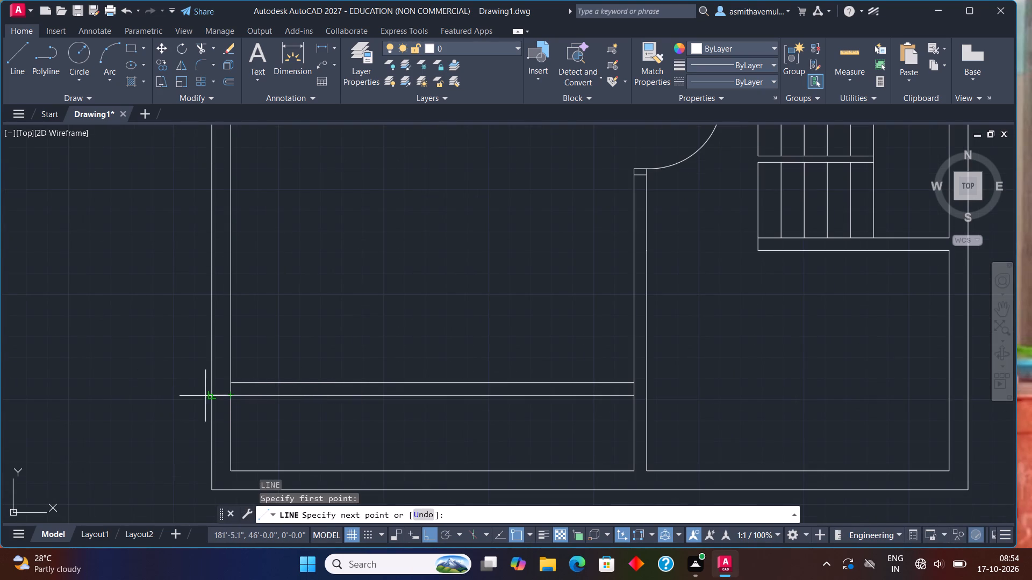
pyautogui.click(210, 396)
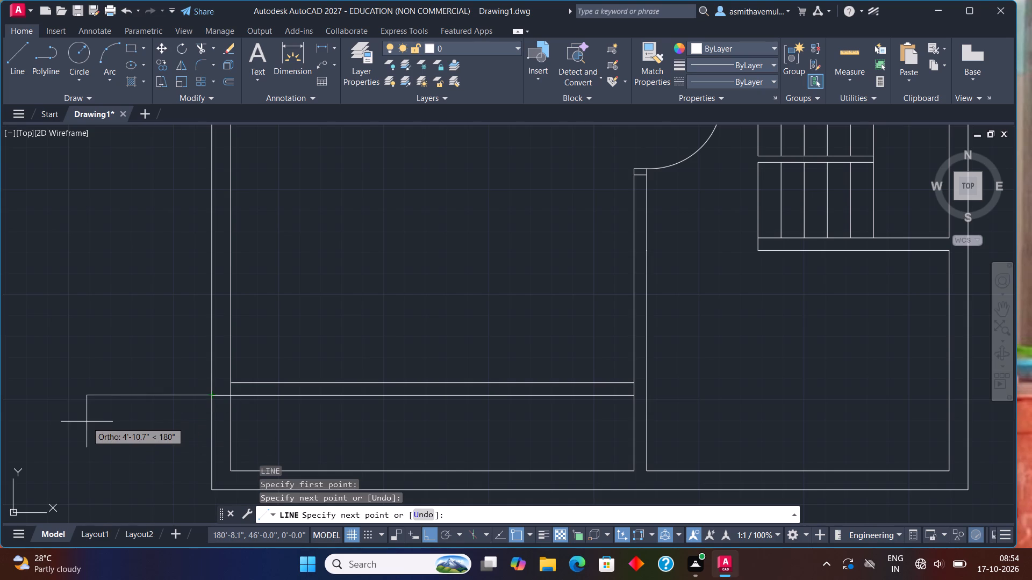
pyautogui.press('Escape')
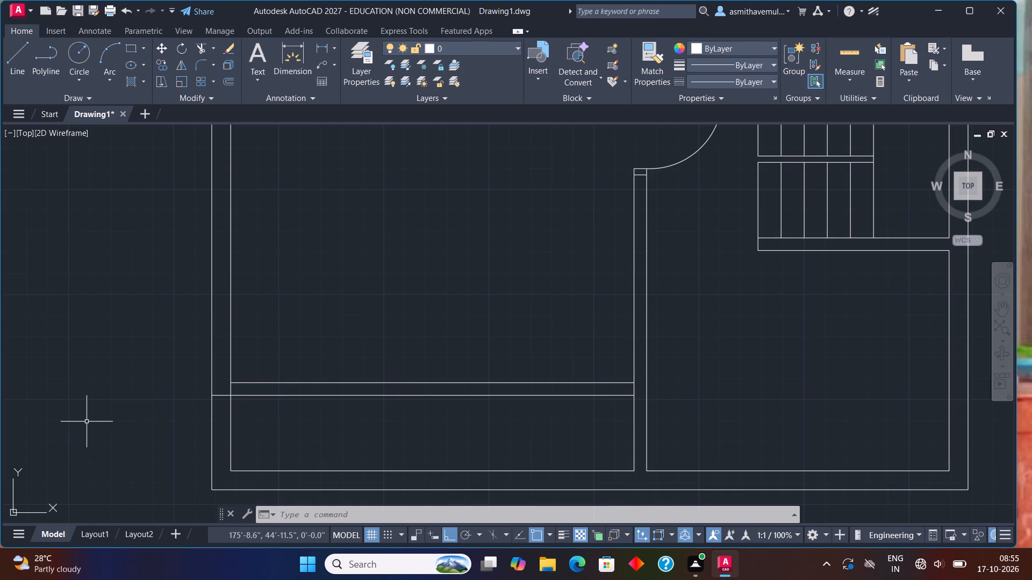
pyautogui.press('l')
pyautogui.press('Return')
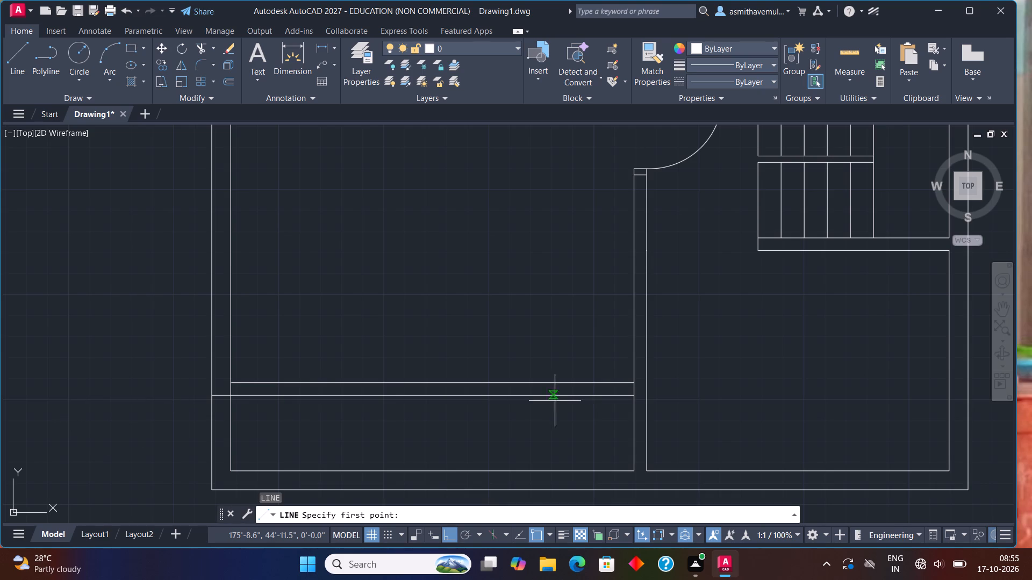
pyautogui.click(635, 392)
pyautogui.click(648, 392)
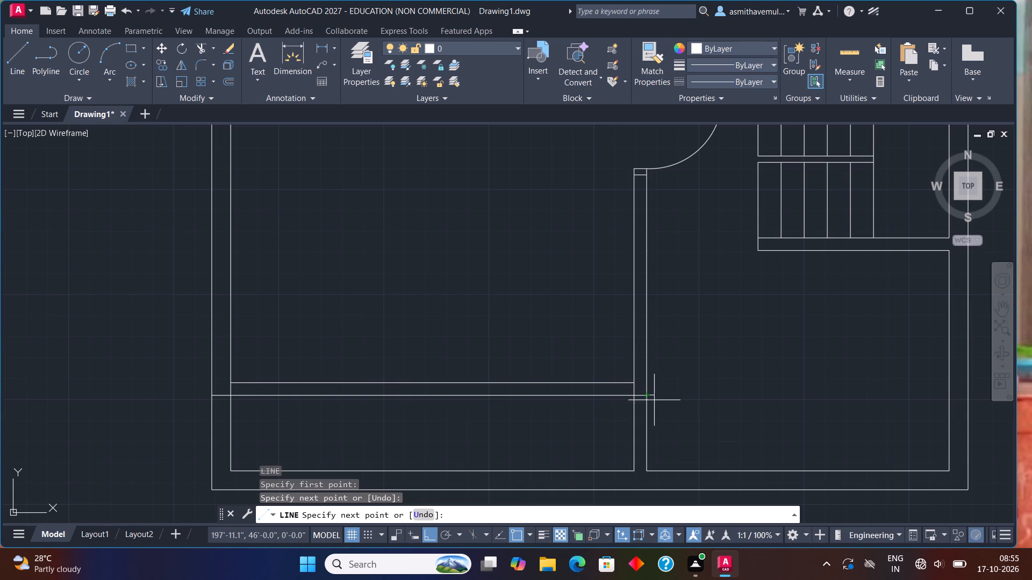
pyautogui.press('Escape')
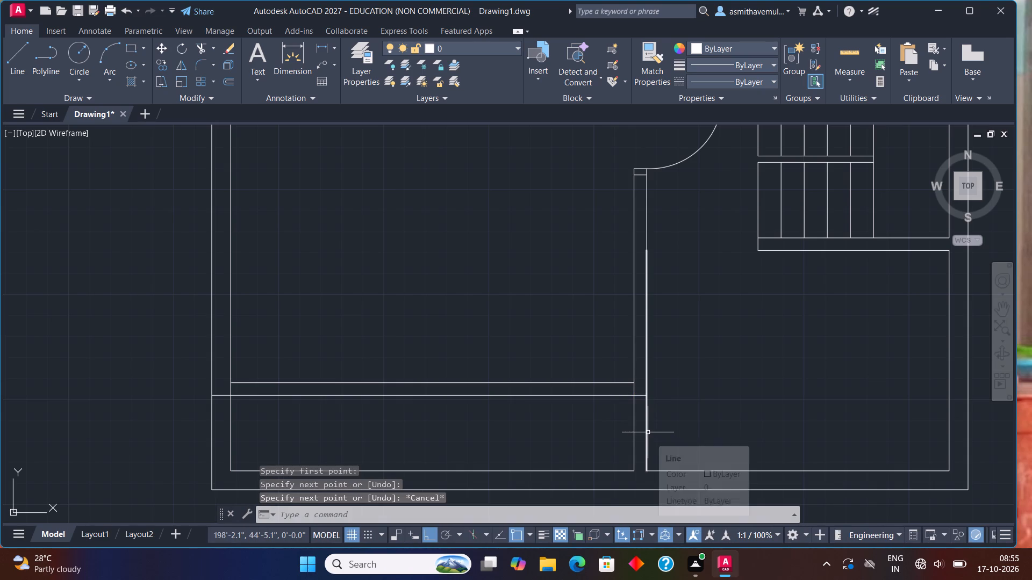
# Draw two short lines extending both vertical partition lines down through the bottom outer wall to its outer face.
pyautogui.write('TR')
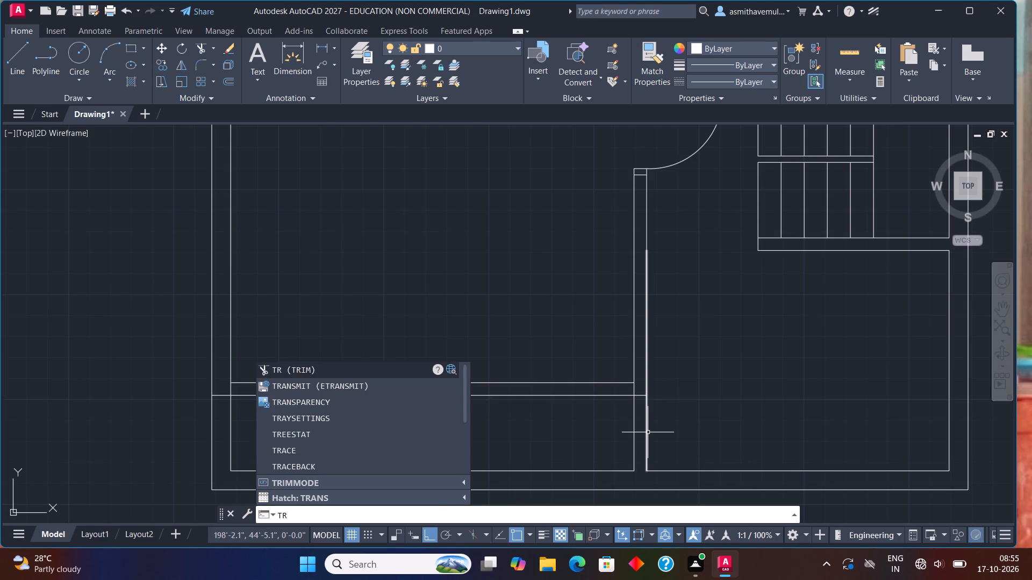
pyautogui.press('Escape')
pyautogui.press('l')
pyautogui.press('Return')
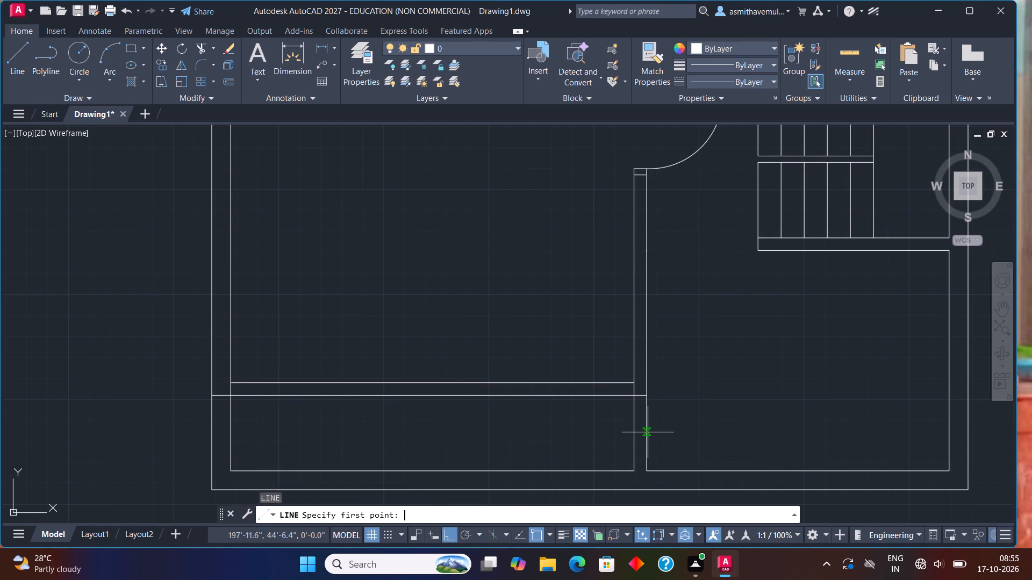
pyautogui.click(631, 472)
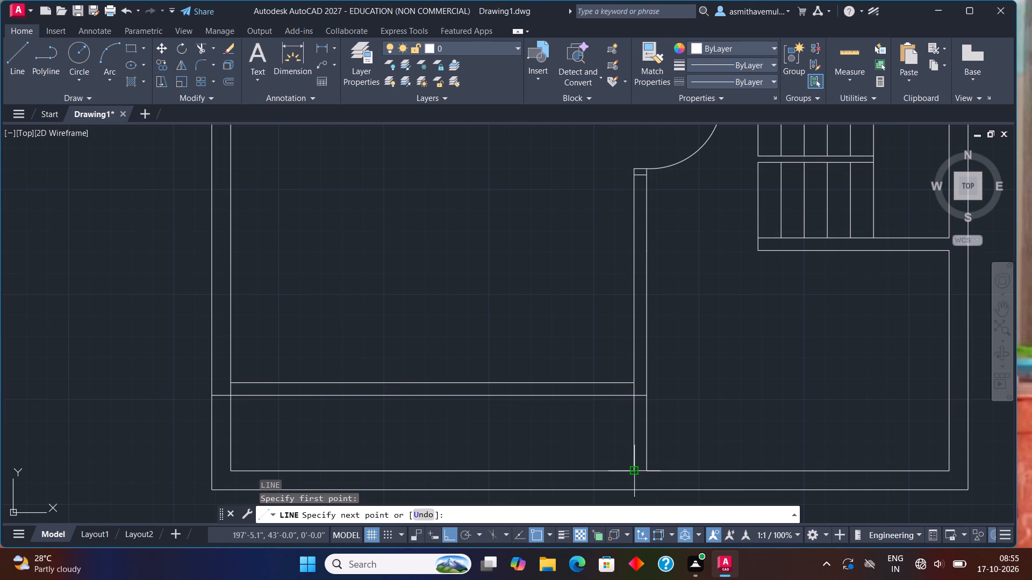
pyautogui.click(635, 492)
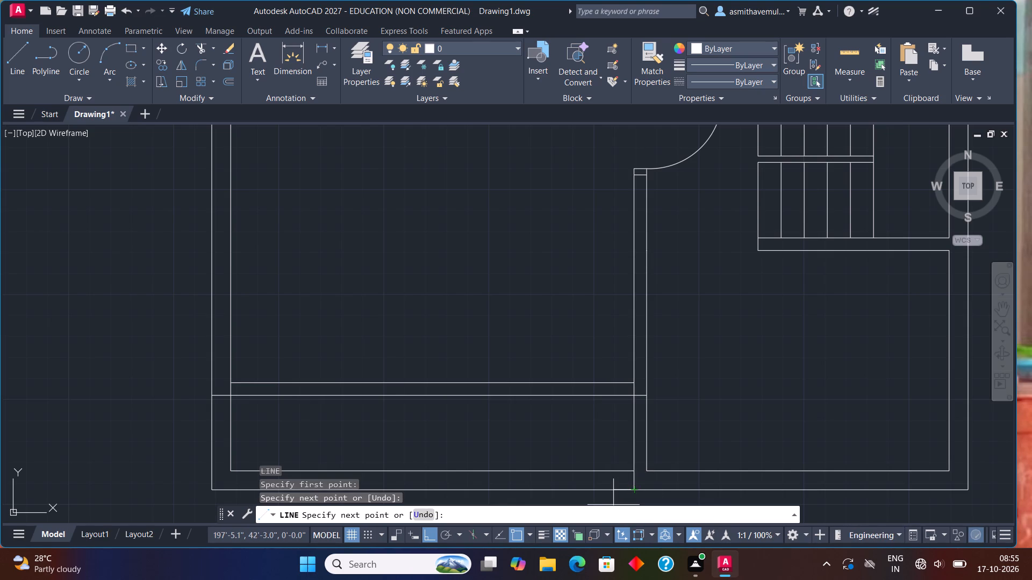
pyautogui.press('Escape')
pyautogui.press('l')
pyautogui.press('Return')
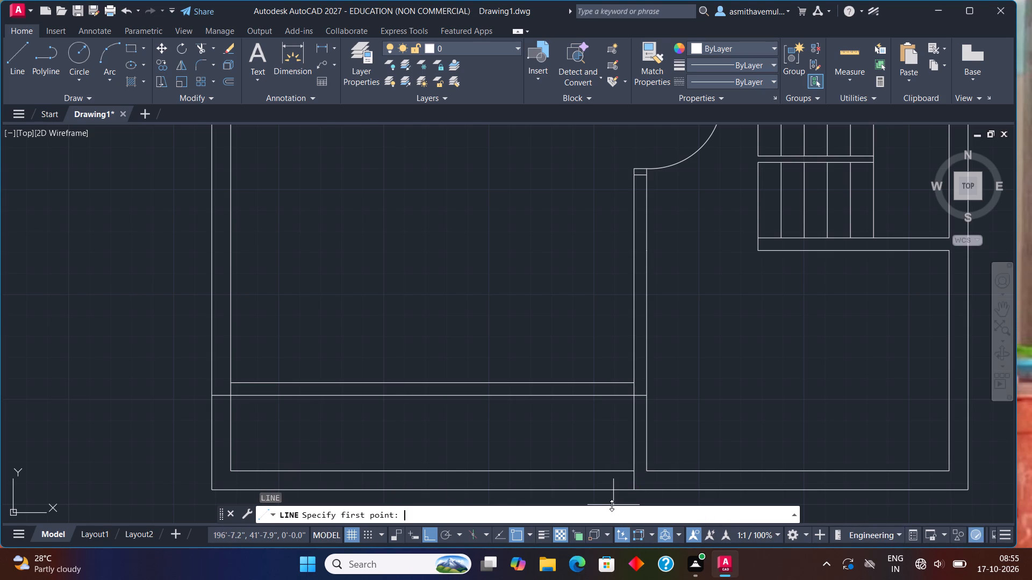
pyautogui.click(645, 470)
pyautogui.click(647, 486)
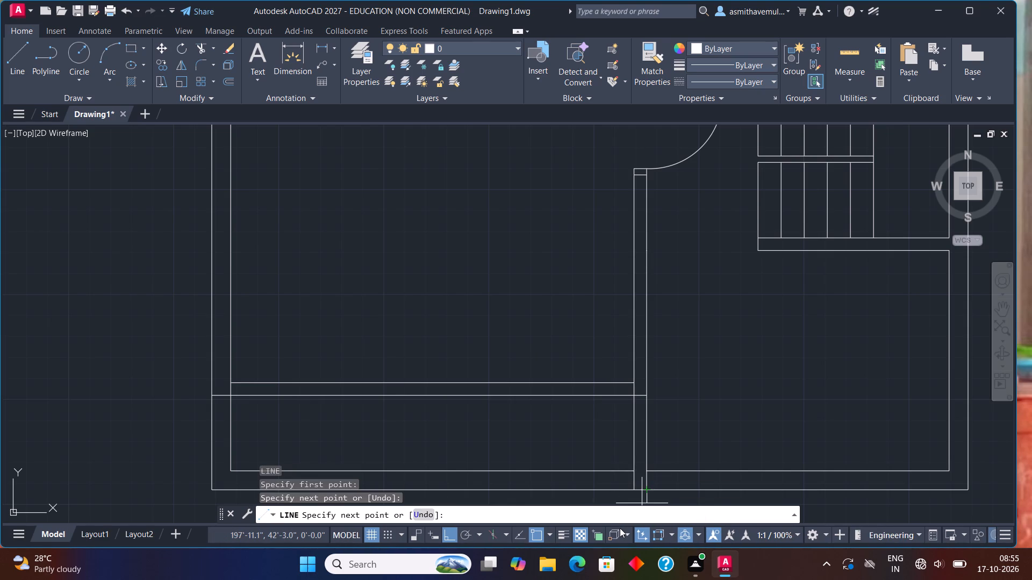
pyautogui.press('Escape')
# Trim away the inner lines of the left and bottom outer walls around the strip below the new lower-left partition.
pyautogui.write('TRIM')
pyautogui.press('Return')
pyautogui.scroll(-1, 613, 439)
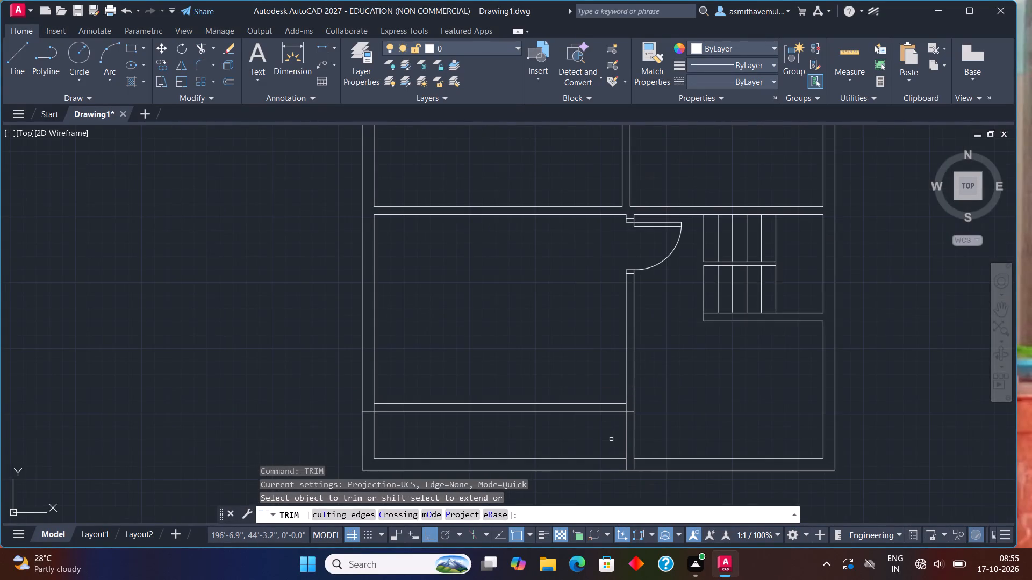
pyautogui.moveTo(610, 440); pyautogui.dragTo(607, 374, button='middle')
pyautogui.moveTo(600, 380); pyautogui.dragTo(517, 480)
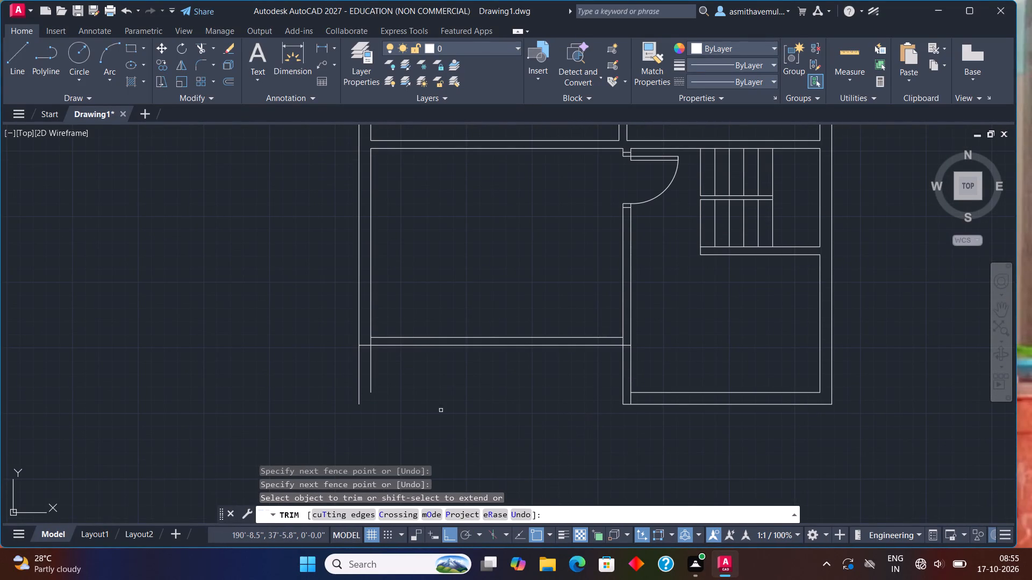
pyautogui.hotkey('ctrl', 'z')
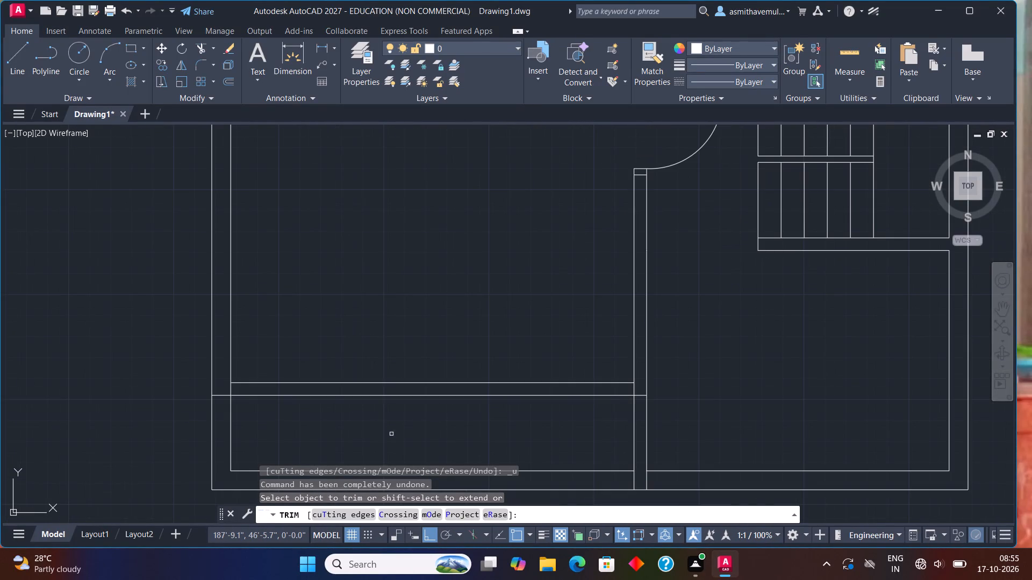
pyautogui.moveTo(554, 476); pyautogui.dragTo(554, 456)
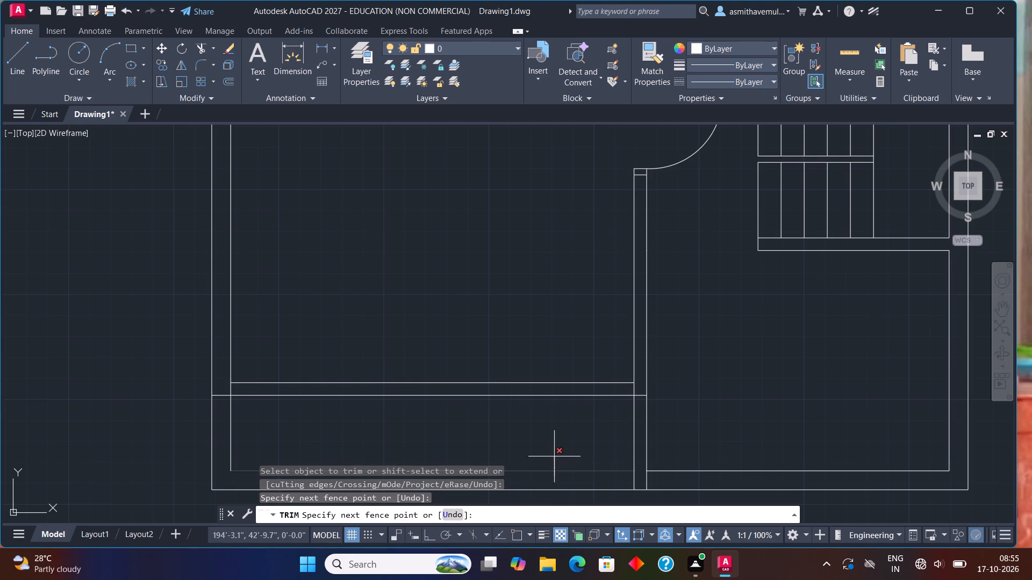
pyautogui.moveTo(554, 456); pyautogui.dragTo(554, 456)
pyautogui.moveTo(226, 433); pyautogui.dragTo(243, 432)
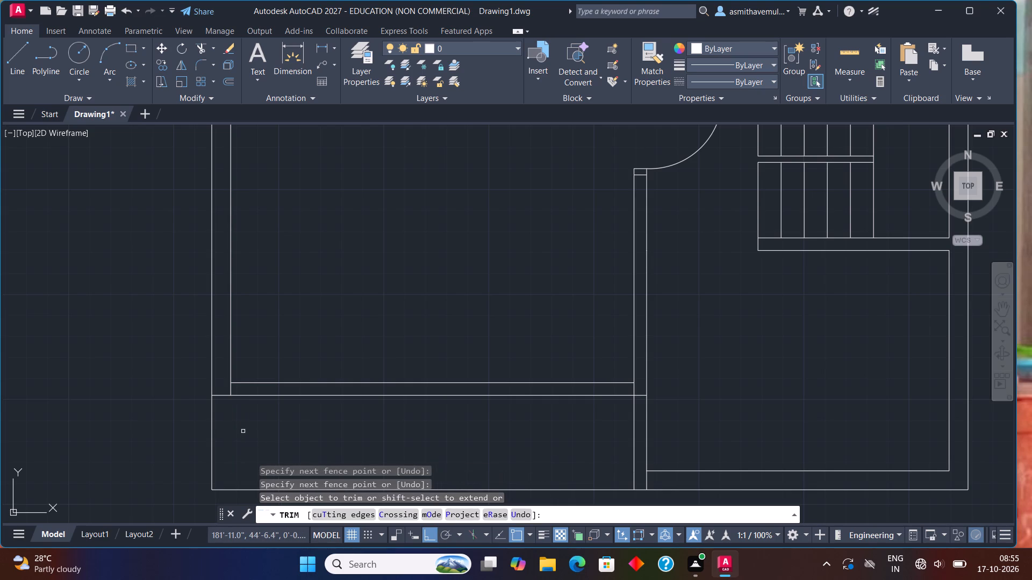
pyautogui.click(231, 392)
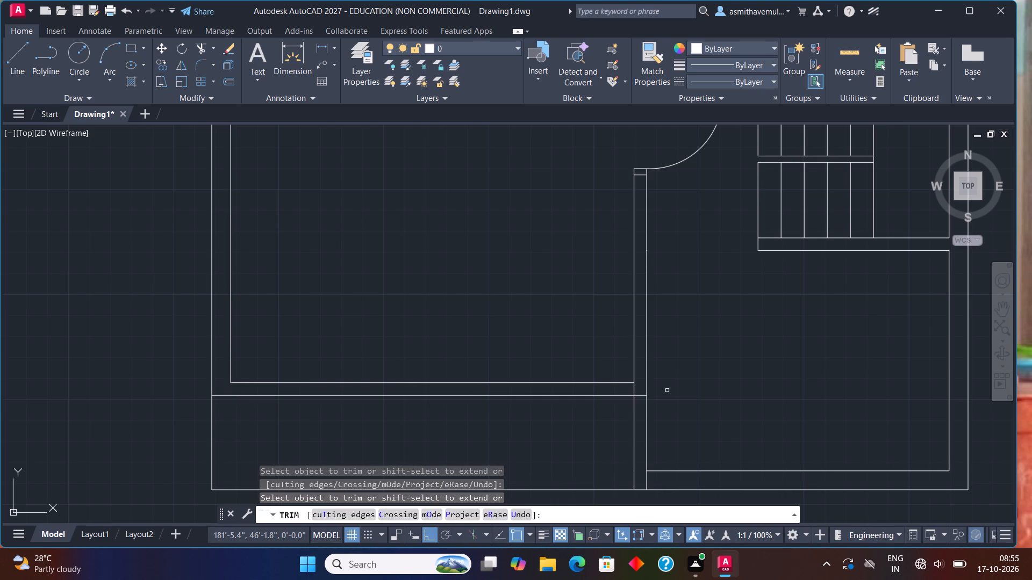
# Trim the vertical and horizontal line pieces inside the junction of the new partition and the vertical partition.
pyautogui.click(637, 388)
pyautogui.click(623, 389)
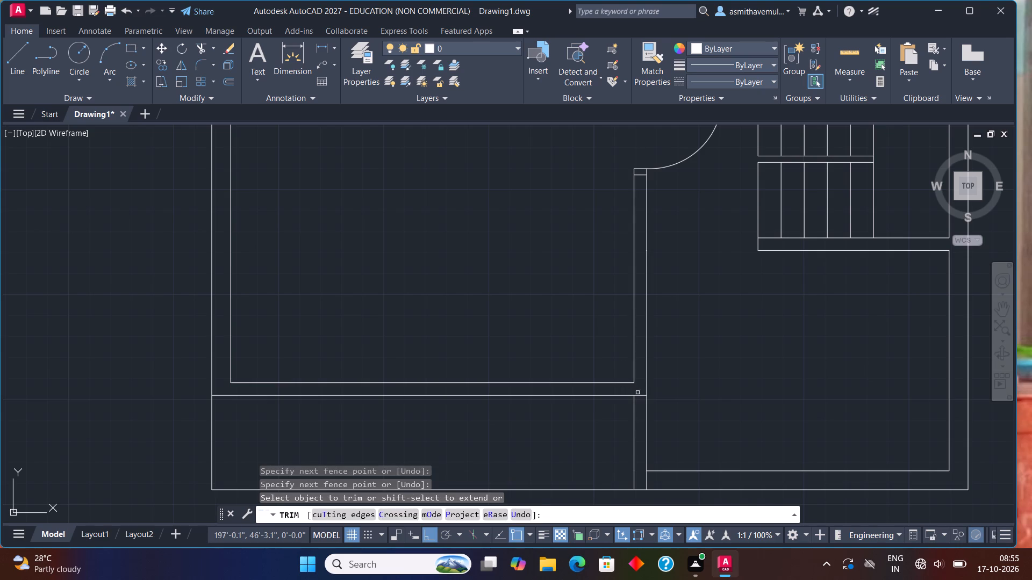
pyautogui.click(637, 393)
pyautogui.click(639, 401)
# Trim away the lower-right room's inner bottom wall line and extend the right wall's inner line to the outer bottom line.
pyautogui.moveTo(648, 452); pyautogui.dragTo(615, 352, button='middle')
pyautogui.scroll(1, 622, 399)
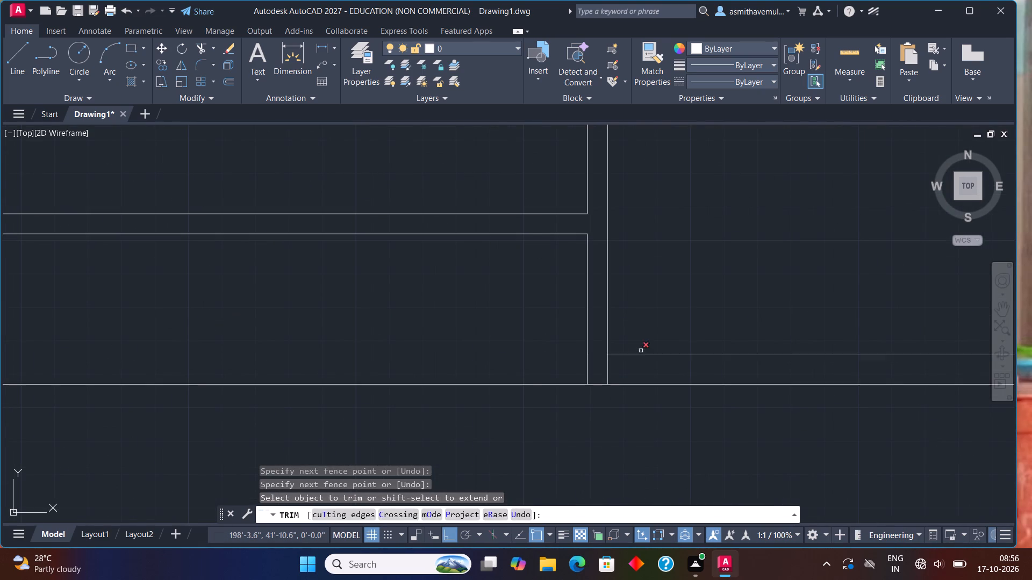
pyautogui.moveTo(643, 342); pyautogui.dragTo(644, 373)
pyautogui.scroll(-1, 644, 373)
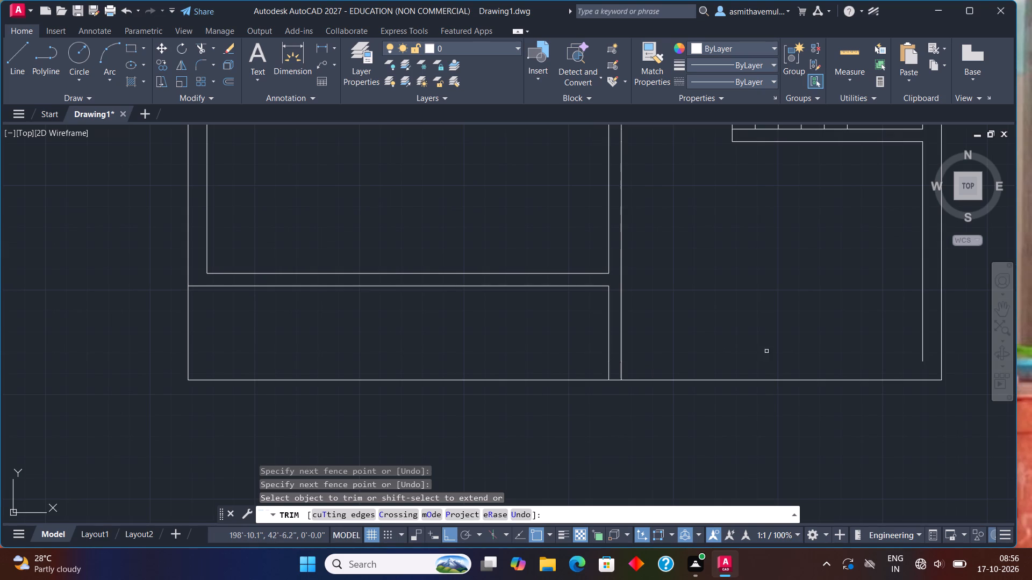
pyautogui.moveTo(767, 350); pyautogui.dragTo(658, 372, button='middle')
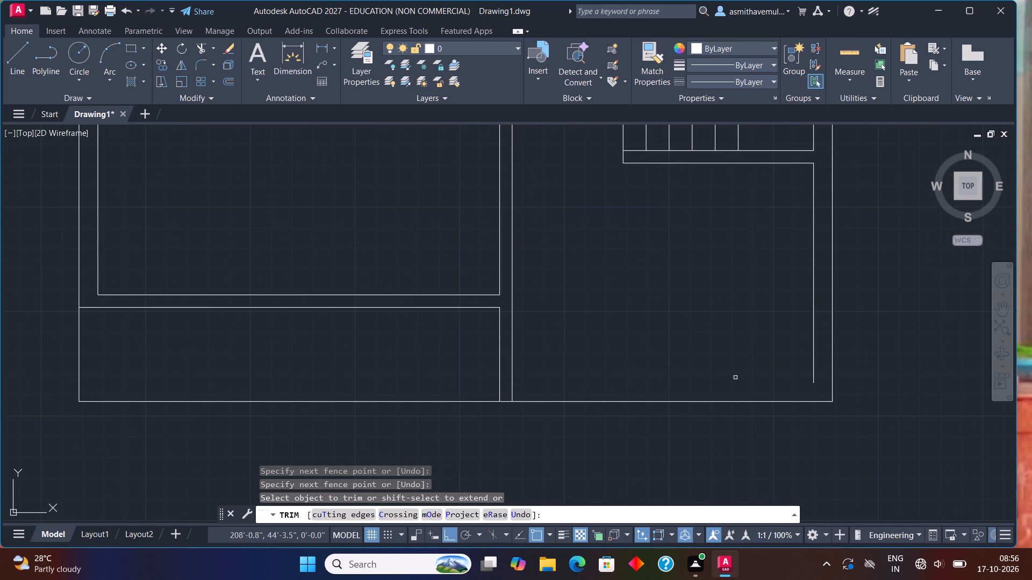
pyautogui.keyDown('shift'); pyautogui.click(813, 378); pyautogui.keyUp('shift')
pyautogui.scroll(-1, 707, 372)
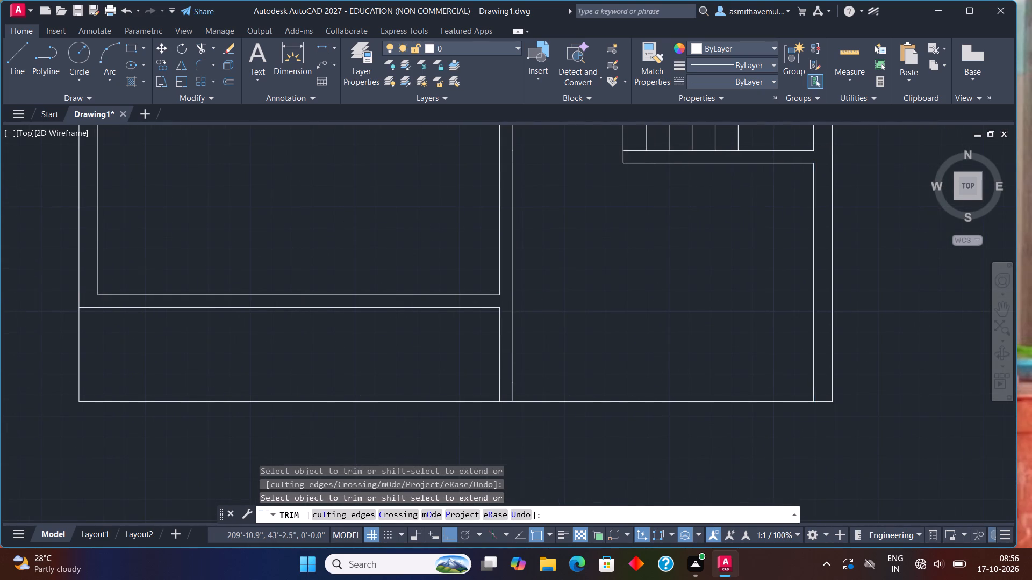
pyautogui.scroll(-1, 707, 372)
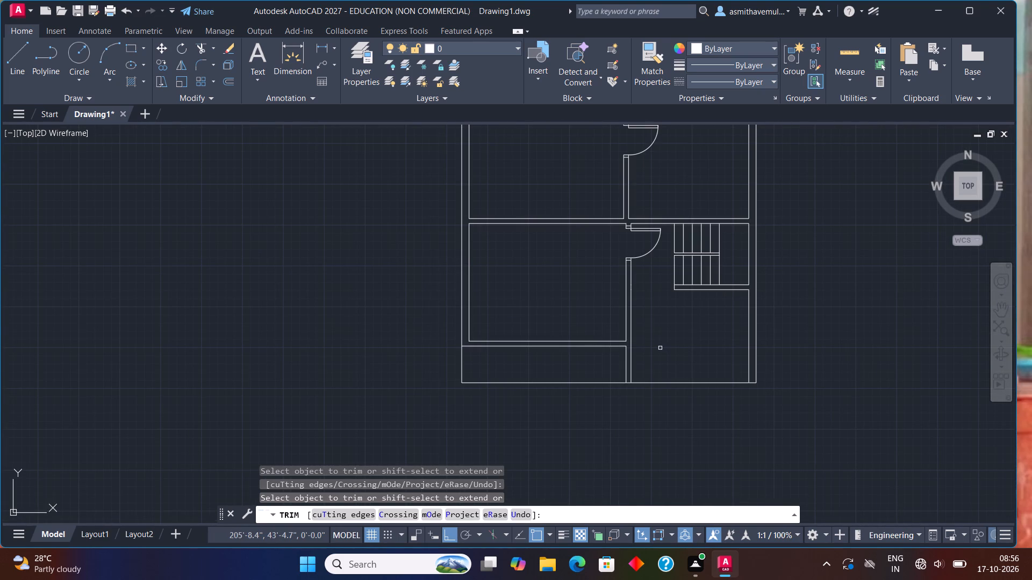
pyautogui.press('Escape')
# Extend the new partition's lower line across the vertical partition to its right-hand line.
pyautogui.moveTo(657, 344); pyautogui.dragTo(629, 372, button='middle')
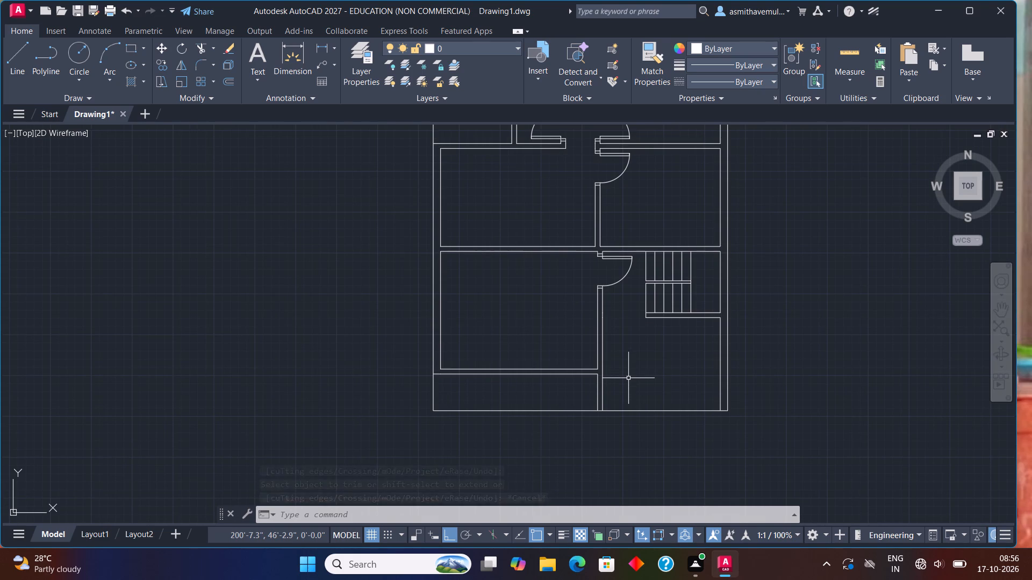
pyautogui.scroll(1, 624, 383)
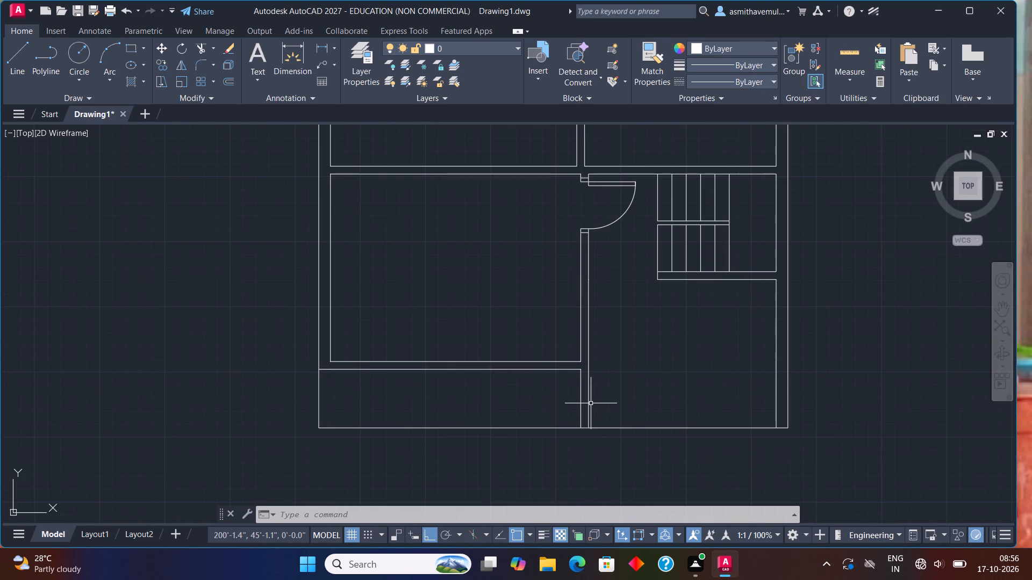
pyautogui.write('TRIM')
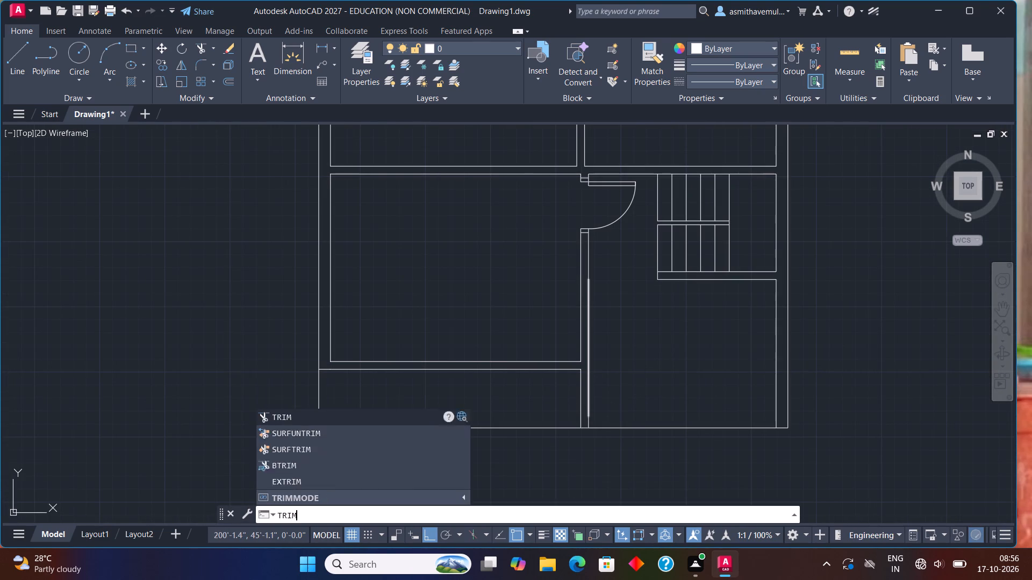
pyautogui.press('Return')
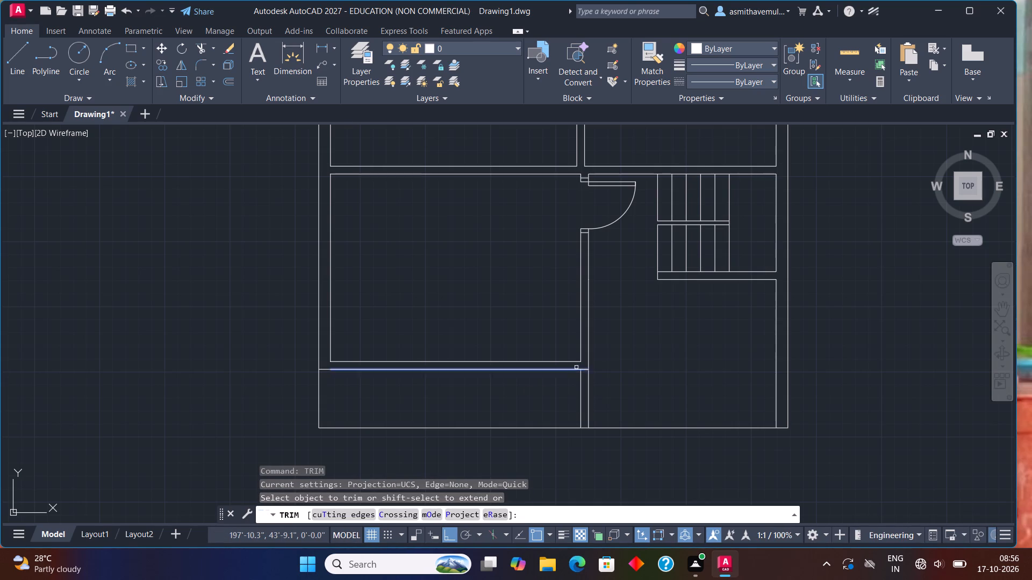
pyautogui.keyDown('shift'); pyautogui.click(574, 370); pyautogui.keyUp('shift')
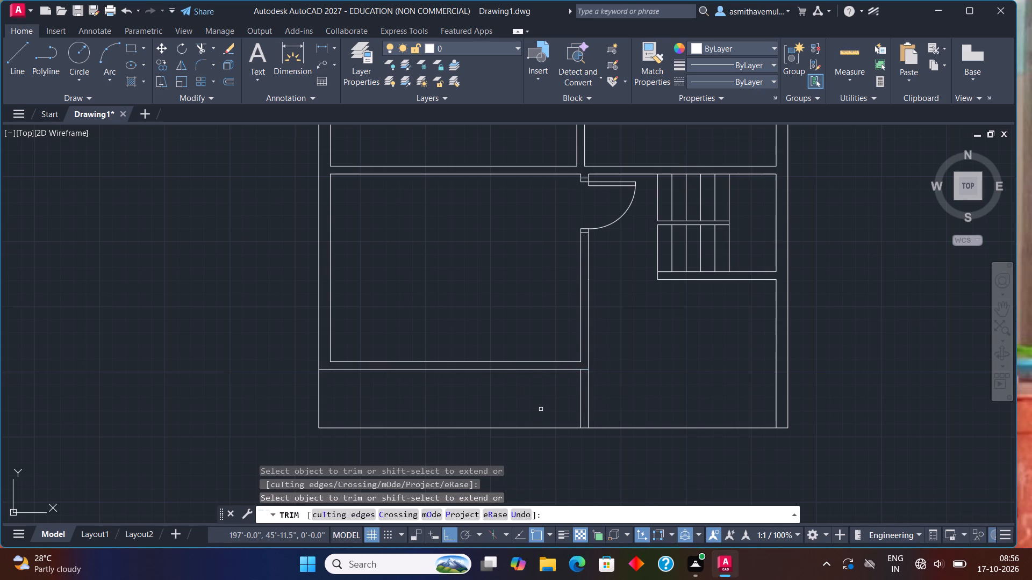
pyautogui.press('Escape')
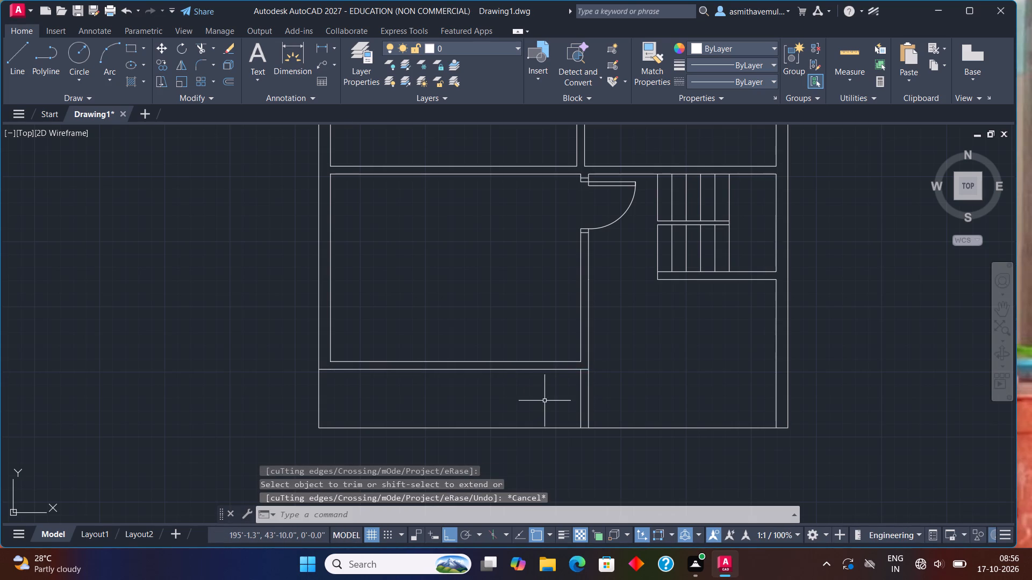
# Examine the whole floor plan and the open strip below the lower-left room.
pyautogui.scroll(-1, 546, 396)
pyautogui.moveTo(562, 325); pyautogui.dragTo(548, 335, button='middle')
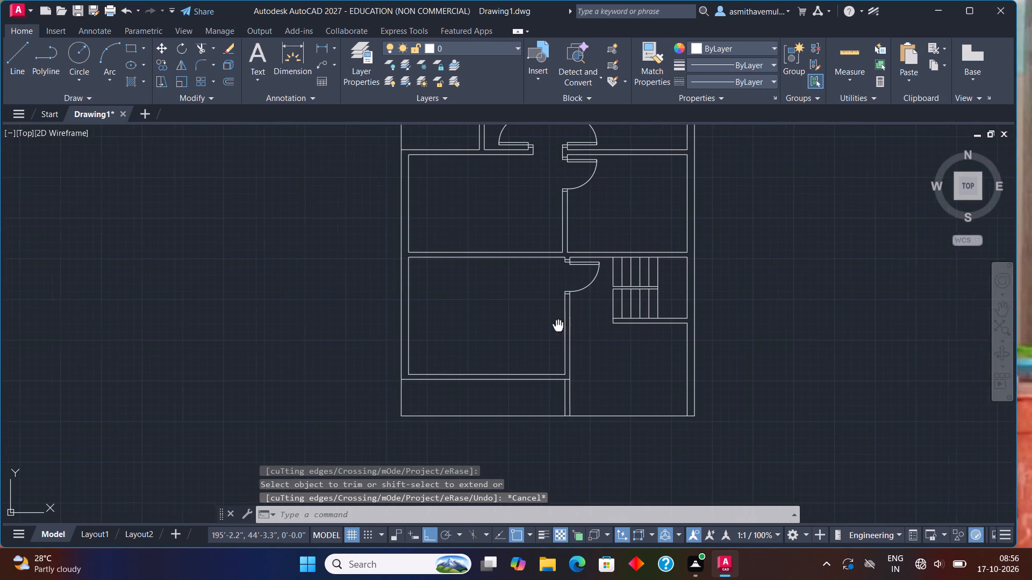
pyautogui.moveTo(548, 335); pyautogui.dragTo(503, 370, button='middle')
pyautogui.scroll(-1, 485, 281)
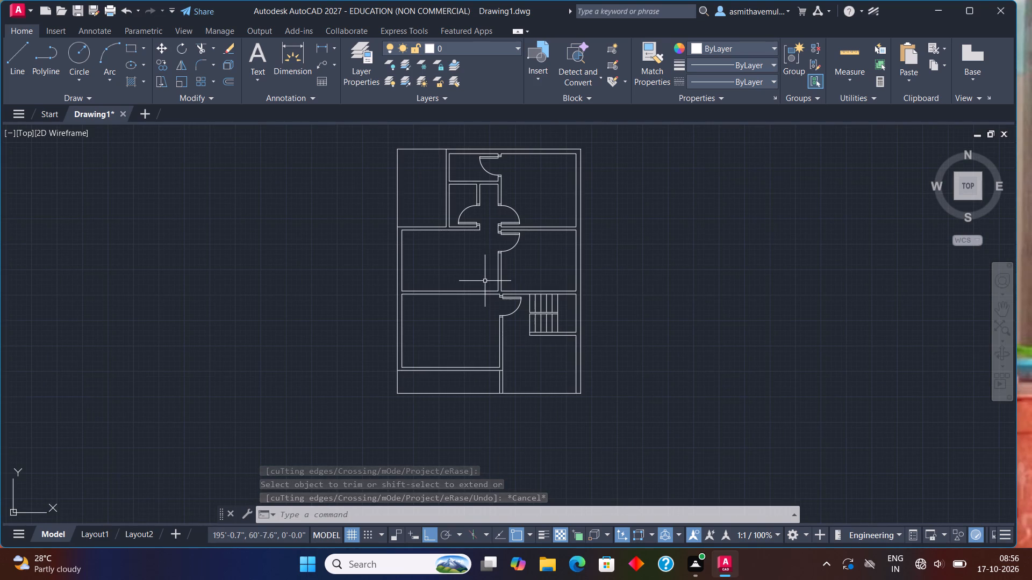
pyautogui.scroll(1, 485, 281)
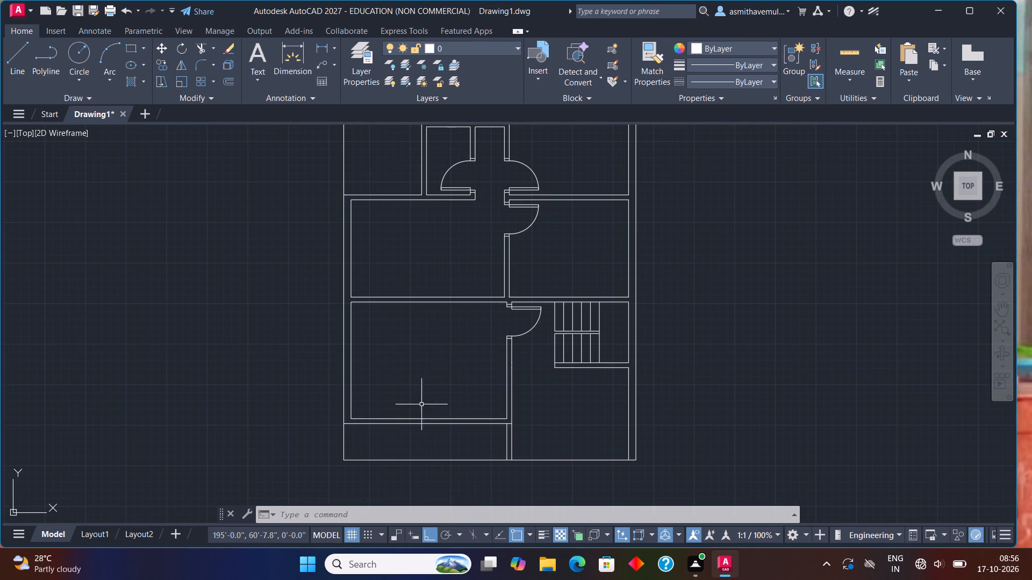
pyautogui.click(352, 437)
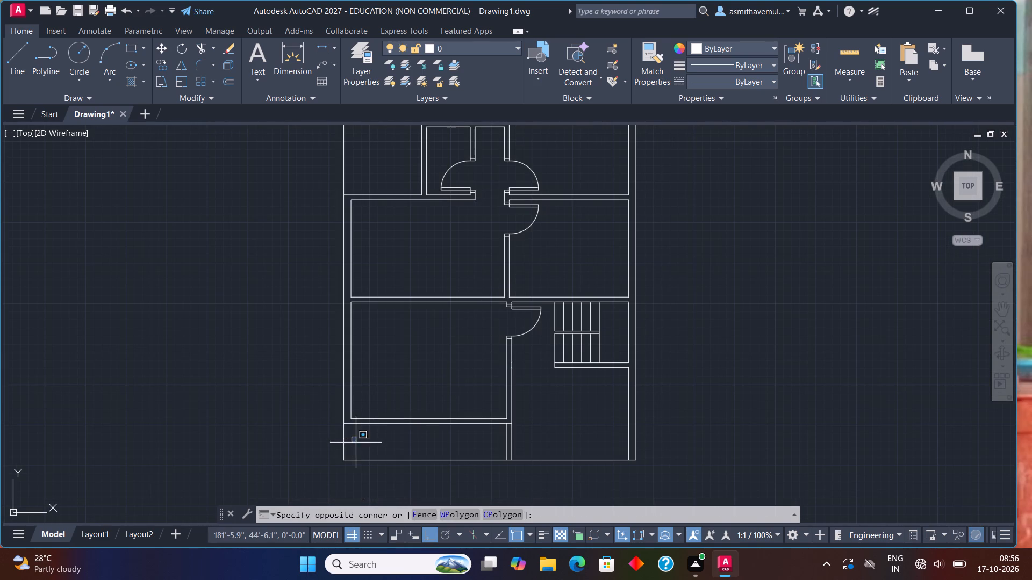
pyautogui.click(356, 444)
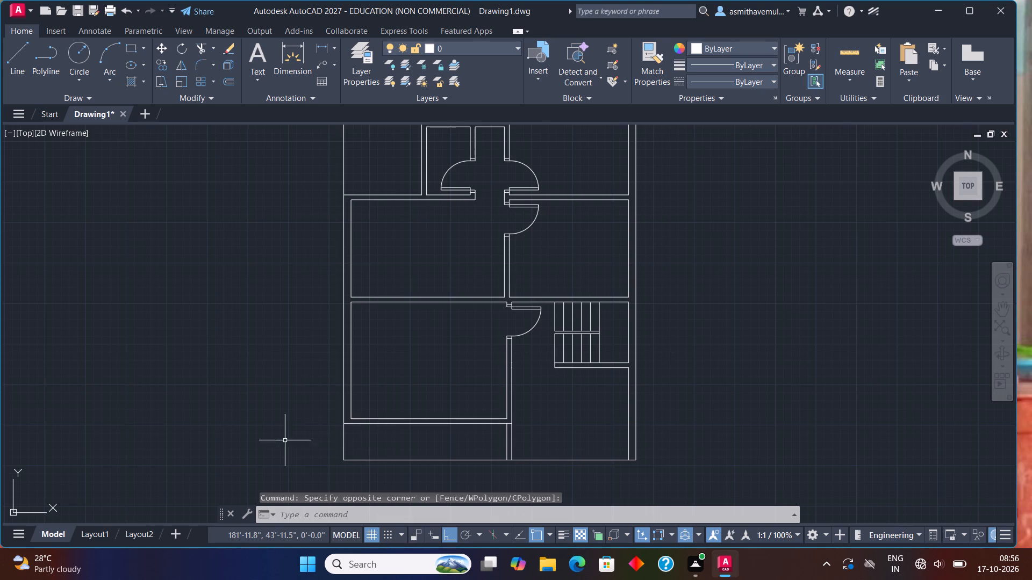
pyautogui.scroll(-1, 385, 311)
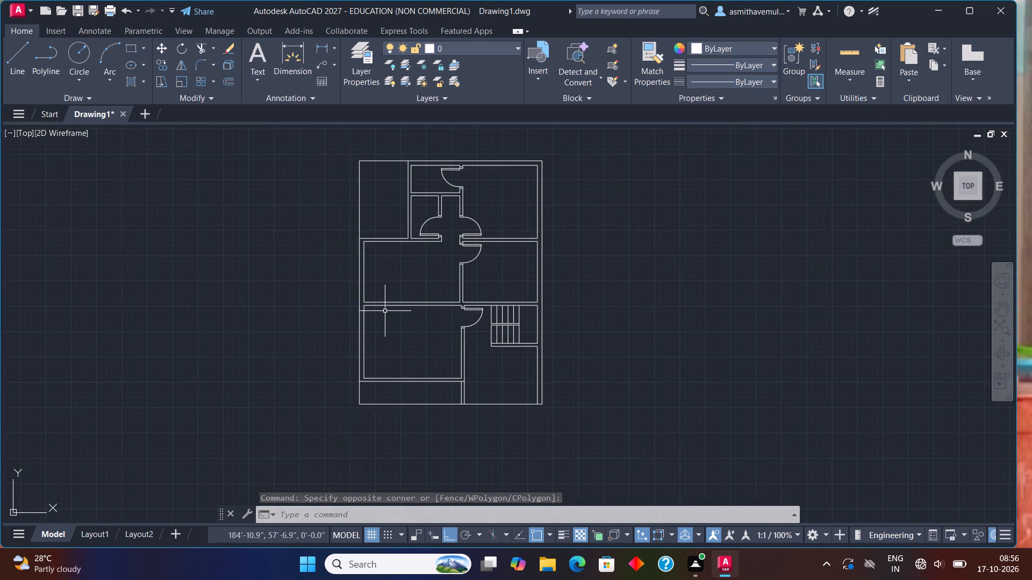
pyautogui.scroll(-1, 385, 311)
# Draw a rectangle 3' long and 9" wide in the empty space to the right of the floor plan.
pyautogui.moveTo(385, 311); pyautogui.dragTo(303, 344, button='middle')
pyautogui.scroll(1, 298, 368)
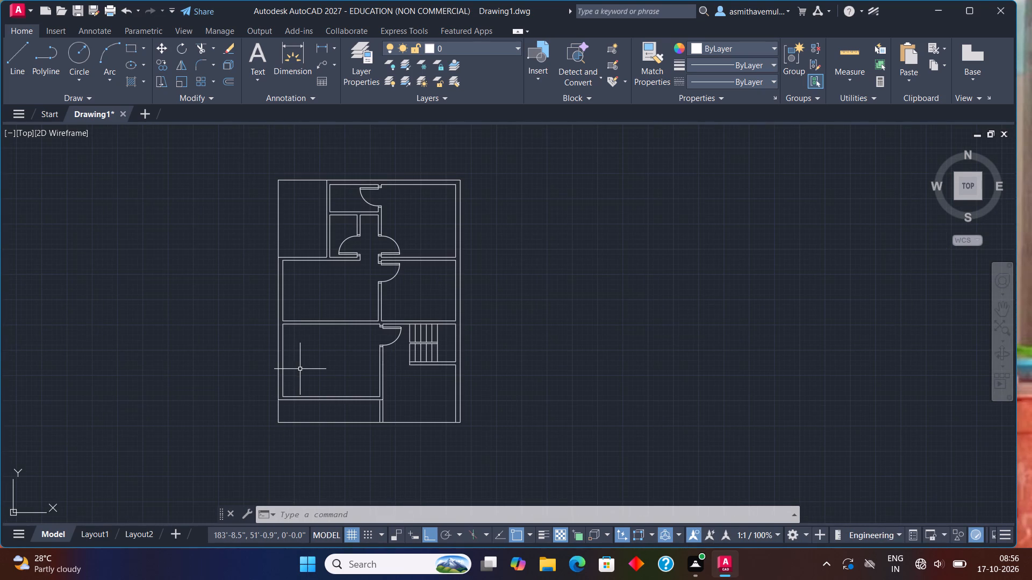
pyautogui.scroll(1, 529, 235)
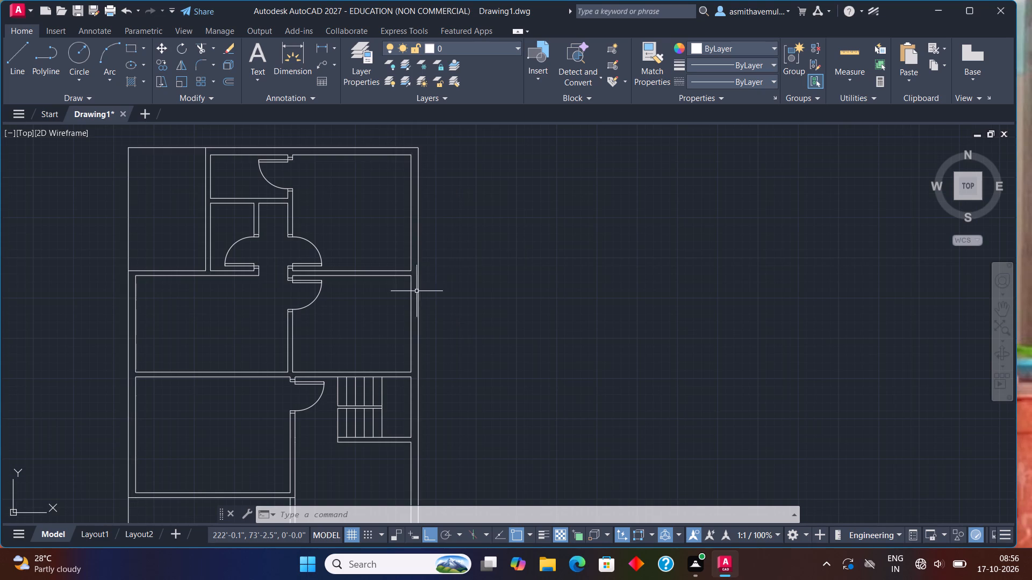
pyautogui.moveTo(417, 313); pyautogui.dragTo(351, 335, button='middle')
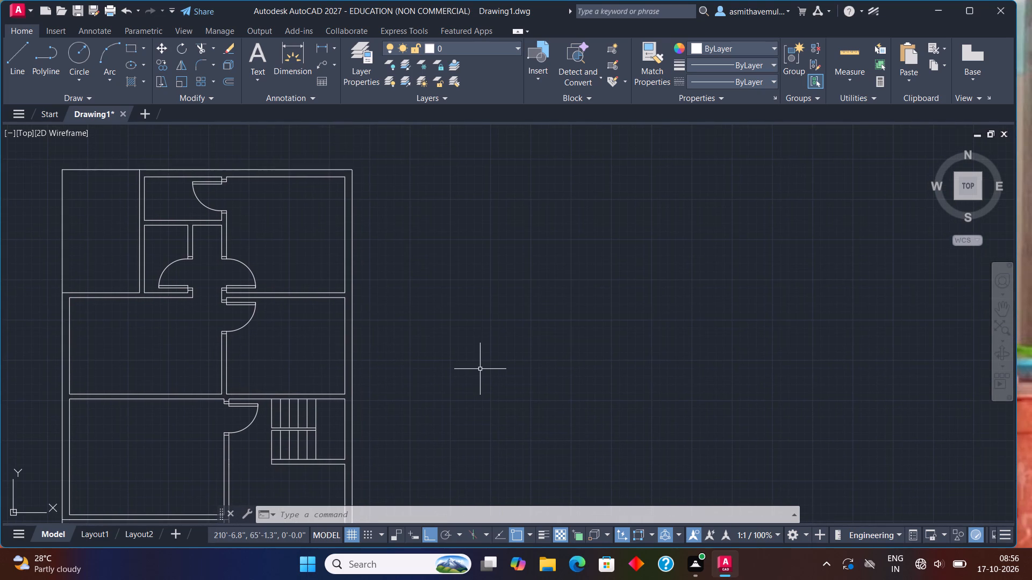
pyautogui.write('REC')
pyautogui.press('Return')
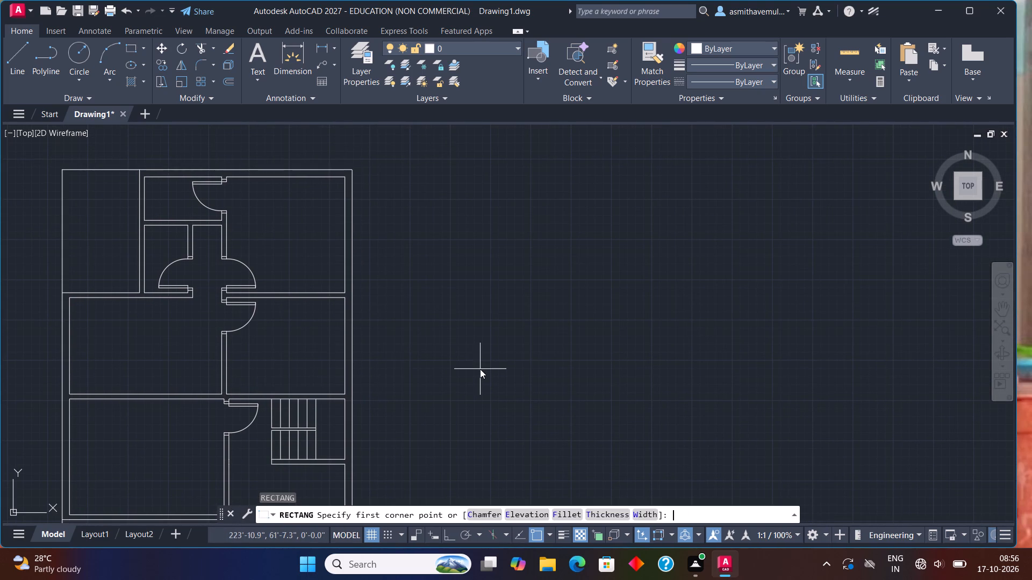
pyautogui.click(468, 389)
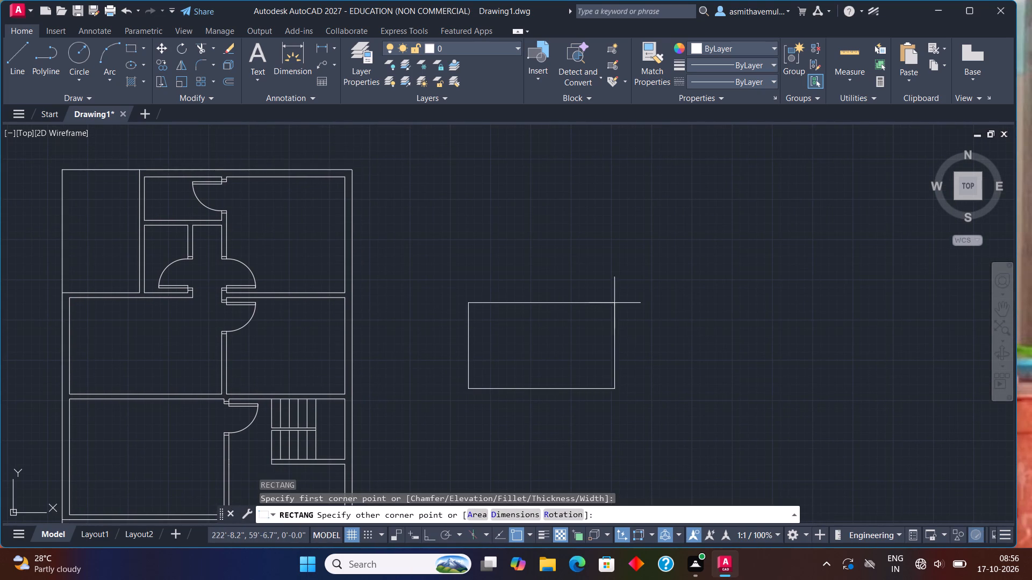
pyautogui.press('d')
pyautogui.press('Return')
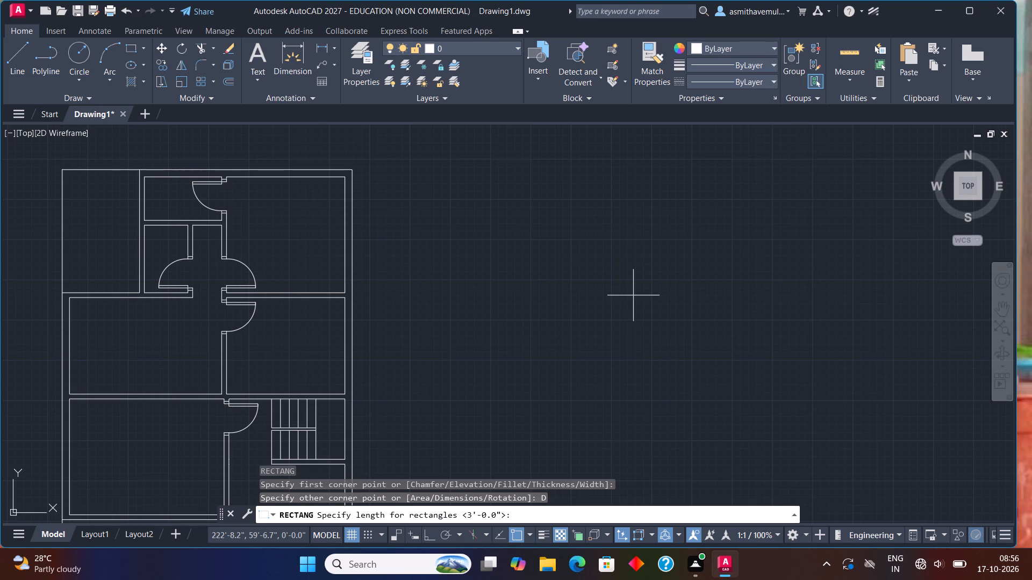
pyautogui.write("3'")
pyautogui.press('Return')
pyautogui.press('3')
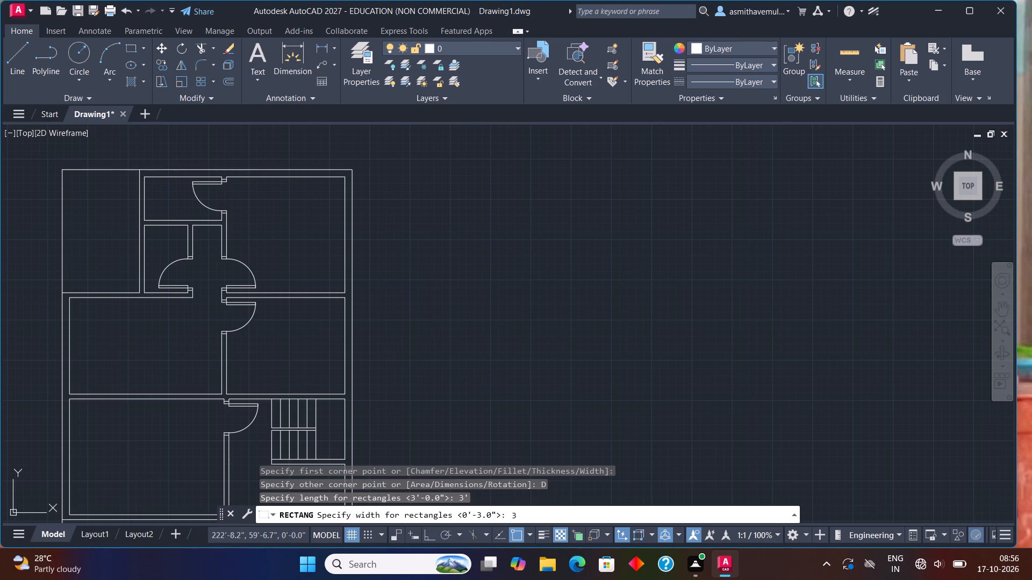
pyautogui.press('BackSpace')
pyautogui.write('9"')
pyautogui.press('Return')
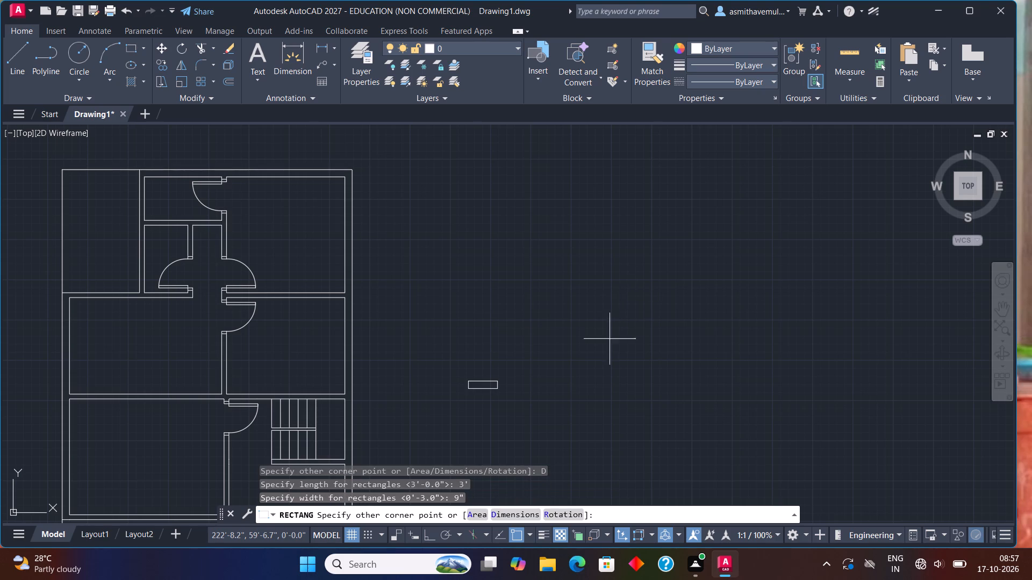
pyautogui.click(509, 428)
# Explode the 3' by 9" rectangle beside the floor plan into separate lines.
pyautogui.scroll(2, 496, 415)
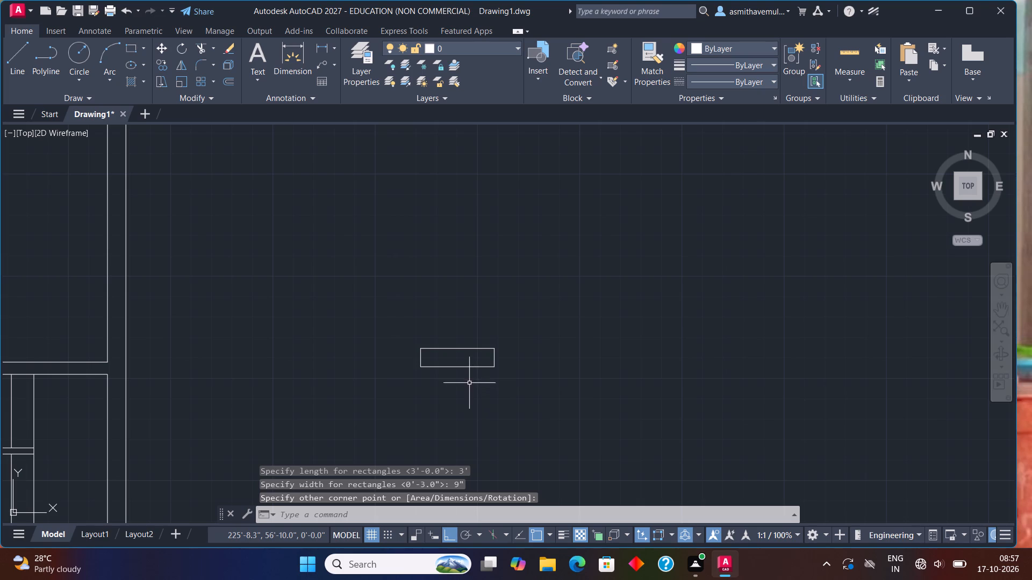
pyautogui.click(467, 366)
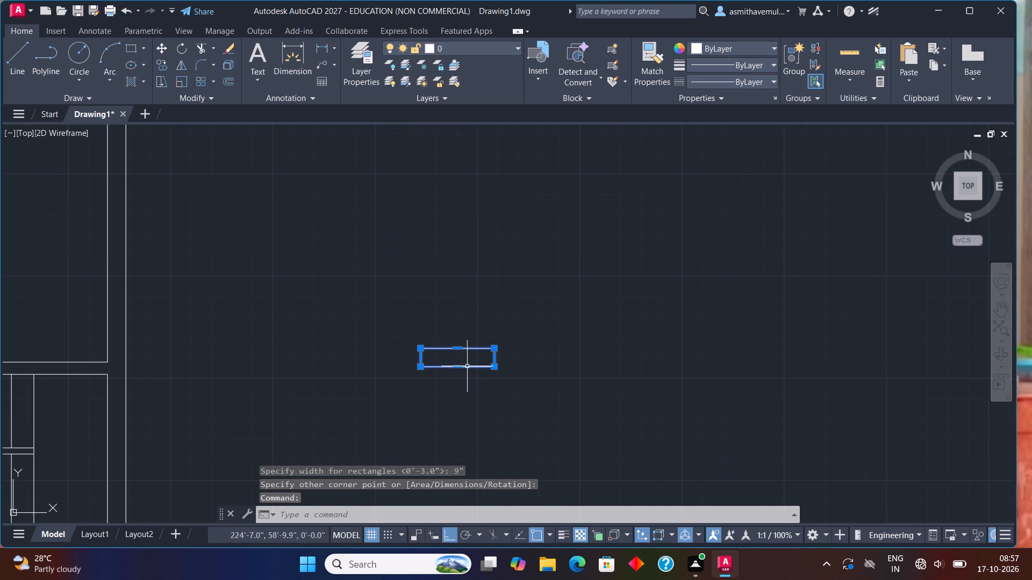
pyautogui.press('x')
pyautogui.press('Return')
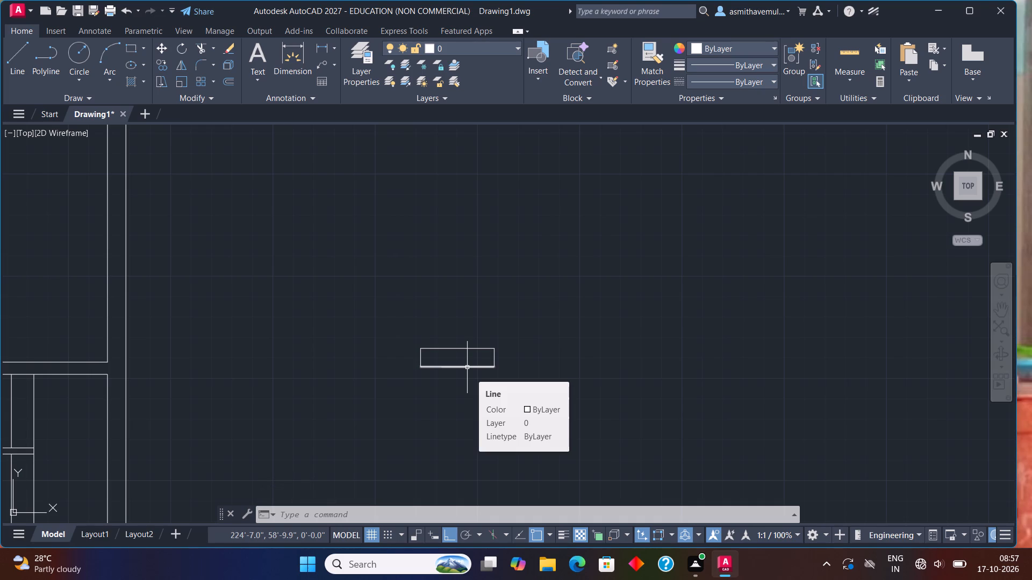
# Draw a horizontal centre line through the exploded rectangle between the midpoints of its two short sides.
pyautogui.press('l')
pyautogui.press('Return')
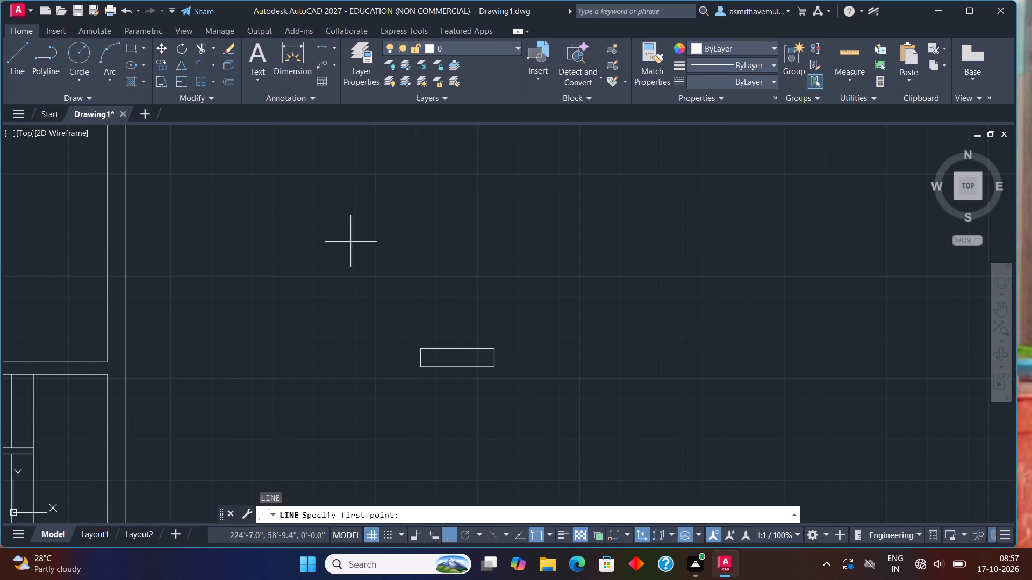
pyautogui.scroll(2, 422, 368)
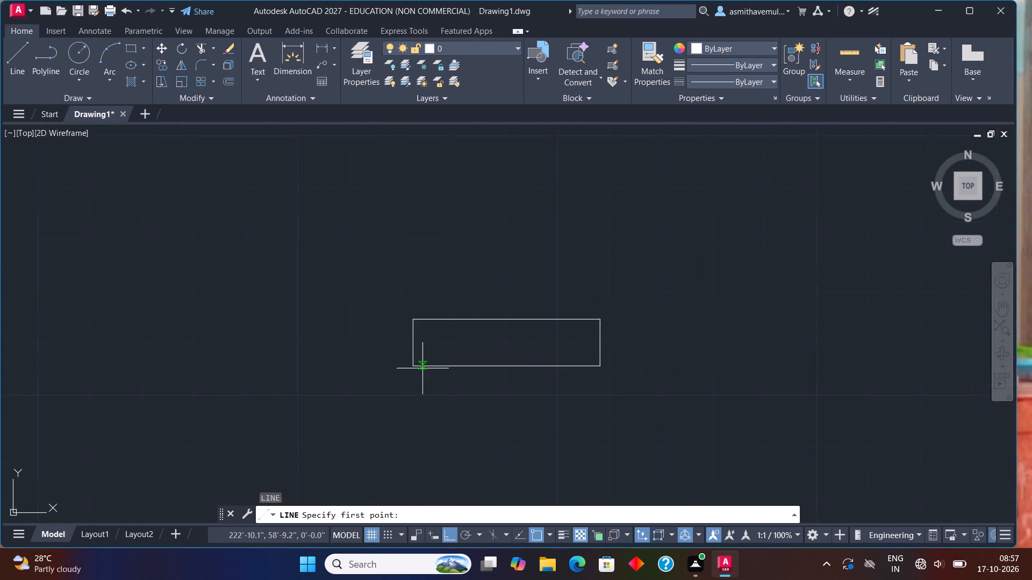
pyautogui.click(414, 340)
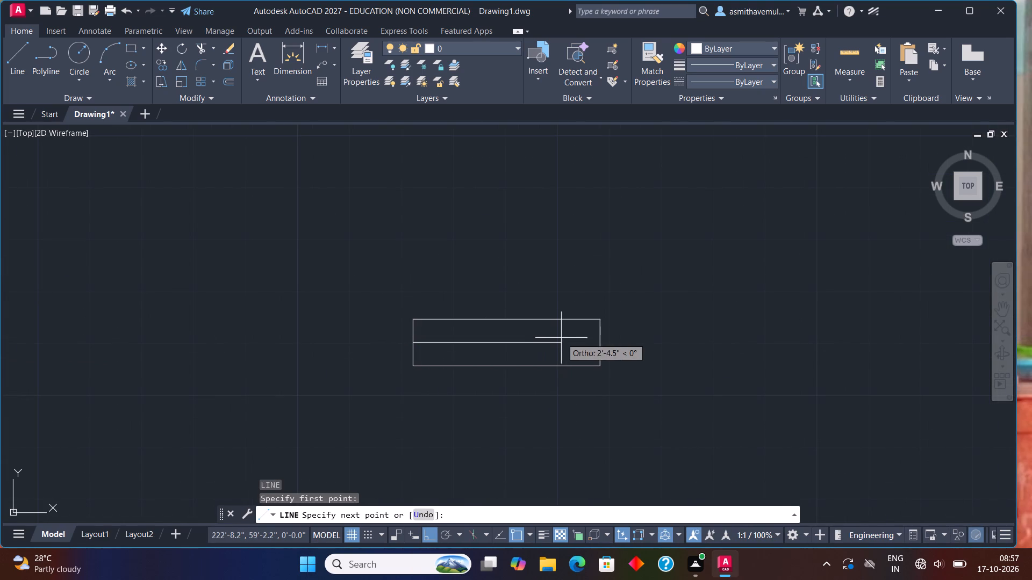
pyautogui.click(602, 342)
pyautogui.press('Escape')
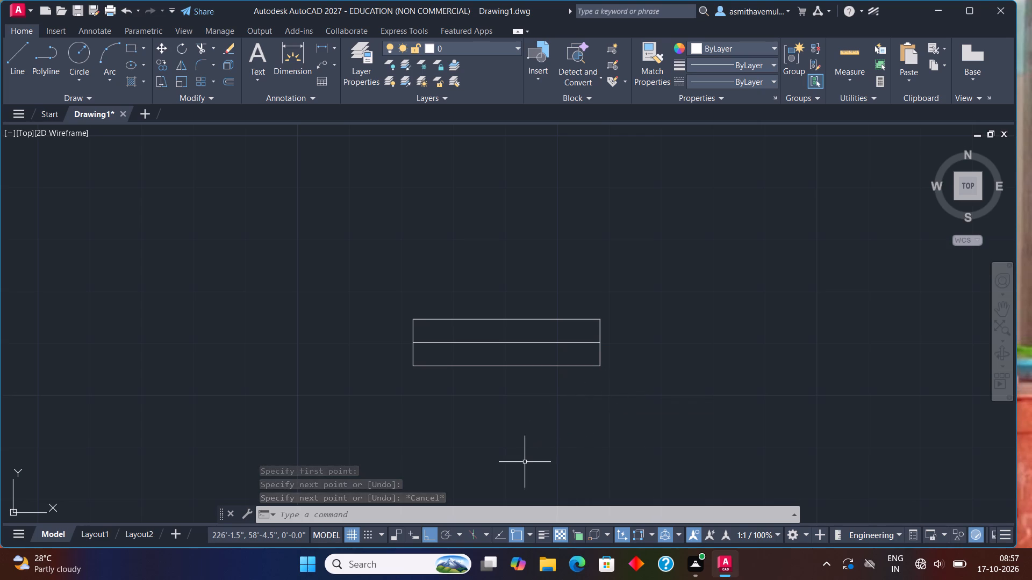
# Offset the symbol's horizontal centre line 3" upward and both of its short end lines 3" outward.
pyautogui.click(519, 365)
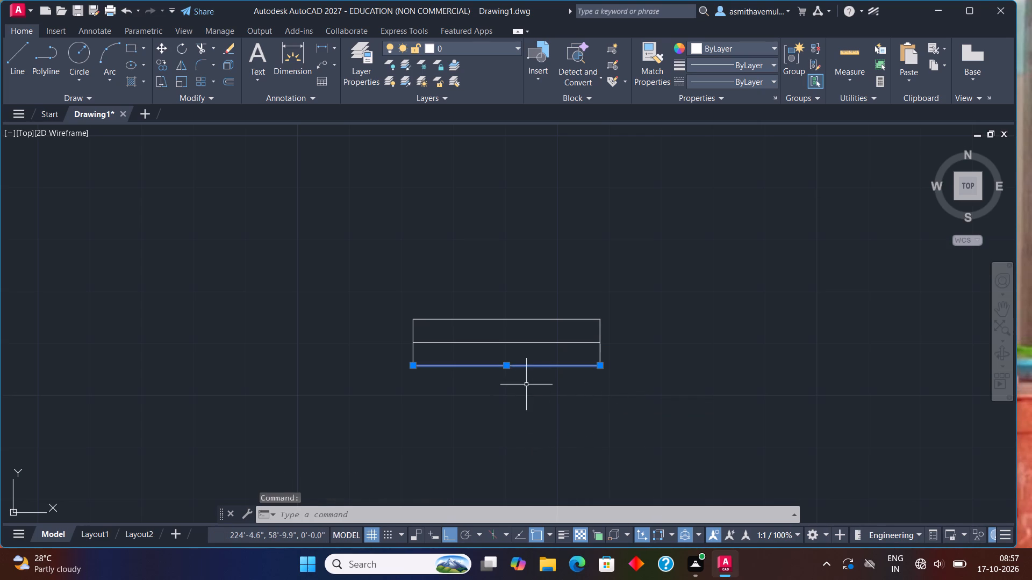
pyautogui.press('Escape')
pyautogui.press('o')
pyautogui.press('Return')
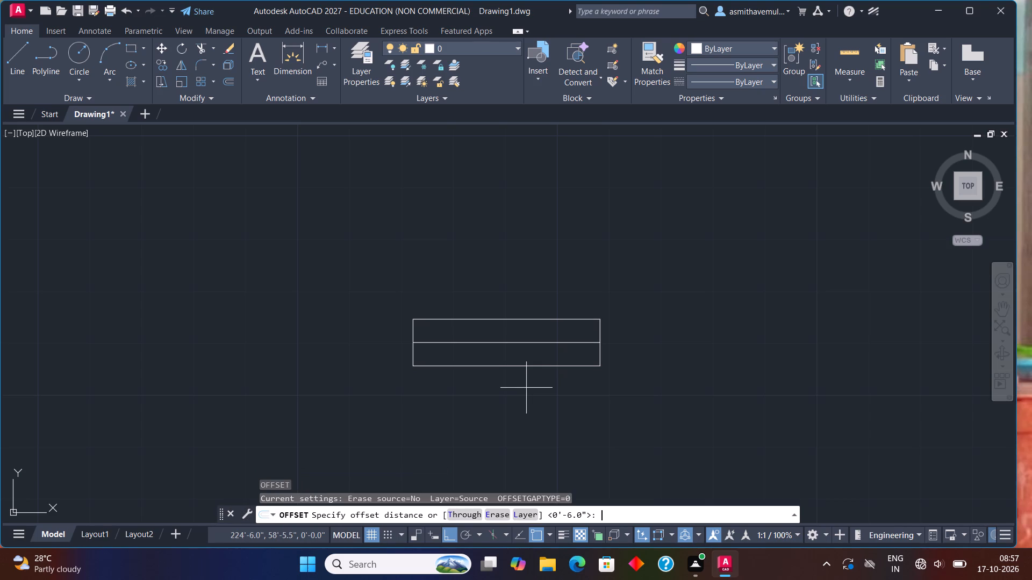
pyautogui.press('3')
pyautogui.hotkey('shift', '"')
pyautogui.press('Return')
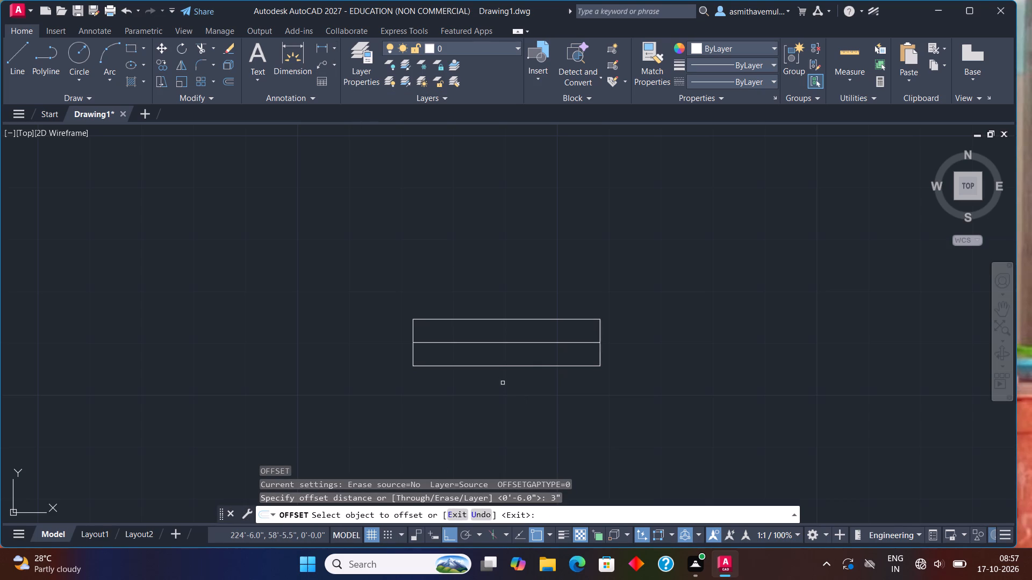
pyautogui.click(504, 342)
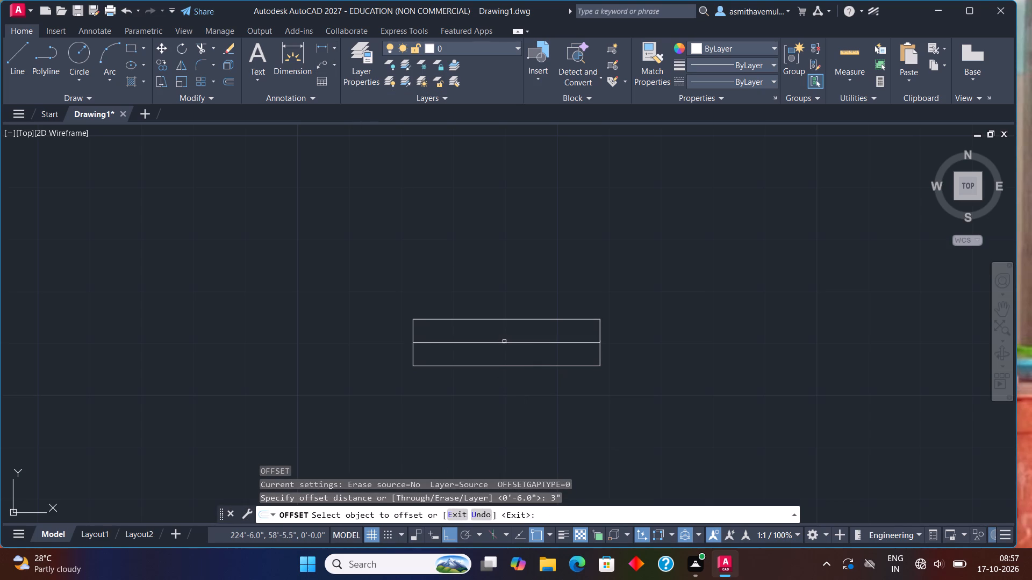
pyautogui.click(504, 332)
pyautogui.moveTo(599, 338); pyautogui.dragTo(606, 337)
pyautogui.click(674, 339)
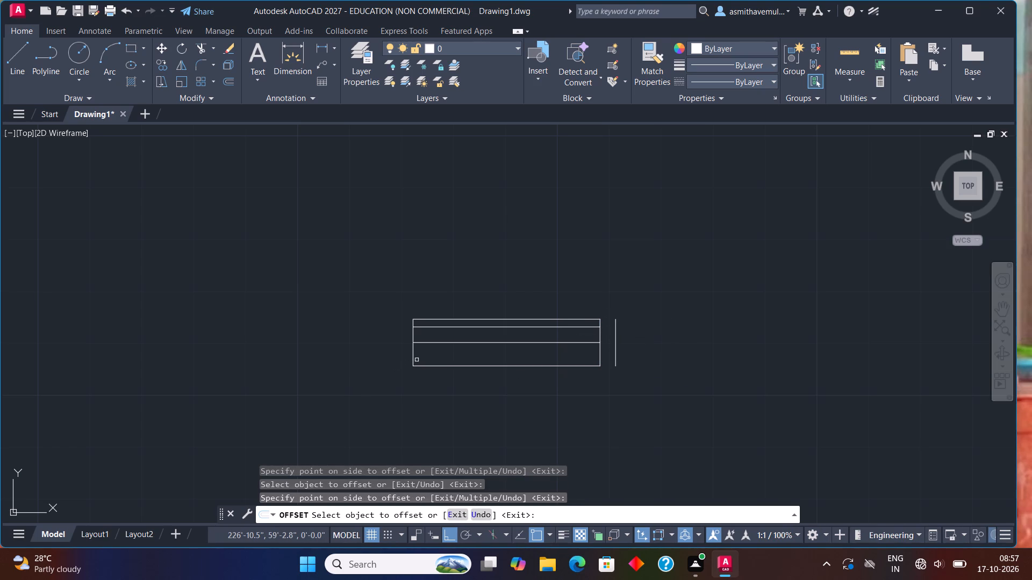
pyautogui.click(414, 356)
pyautogui.click(331, 368)
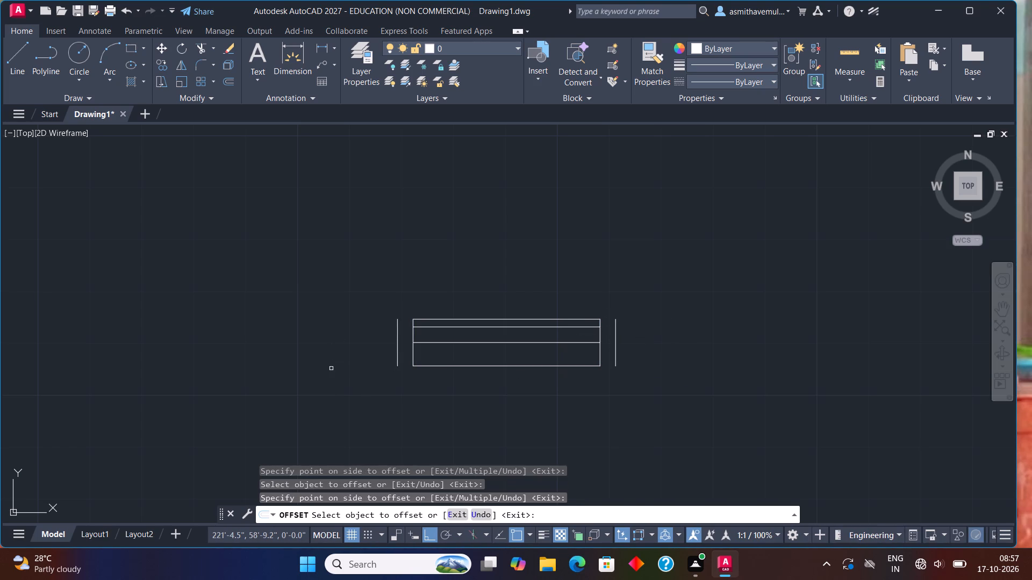
pyautogui.press('Escape')
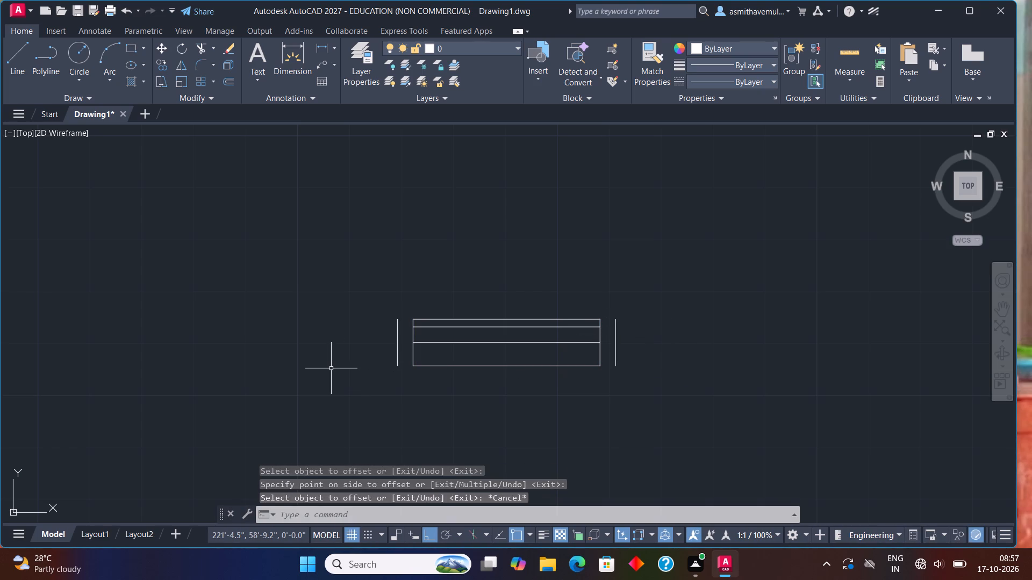
# Draw a second rectangle, 1'6" long and 9" wide, in the empty space above and to the left of the 3' symbol.
pyautogui.write('REC')
pyautogui.press('Return')
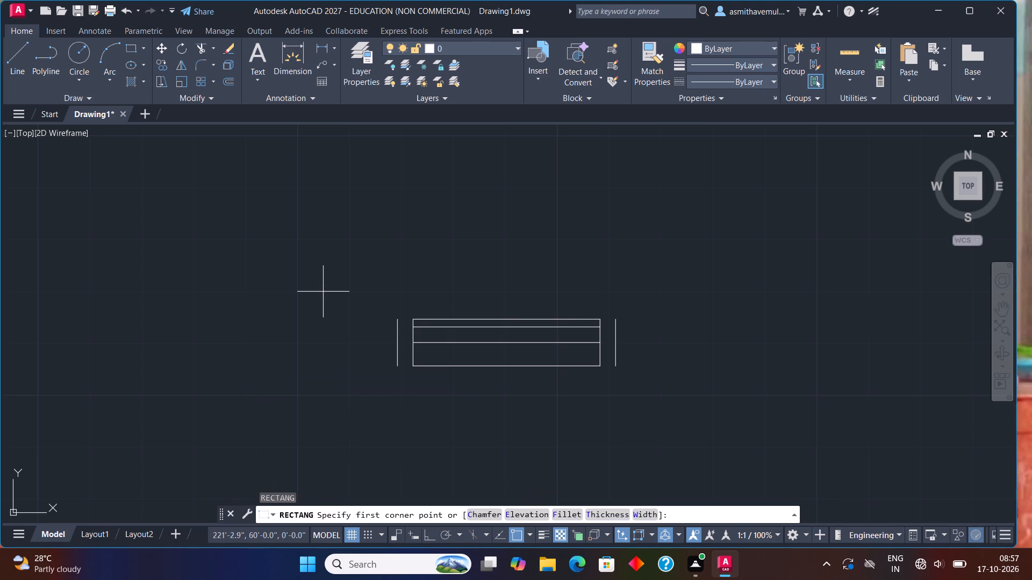
pyautogui.scroll(-1, 322, 289)
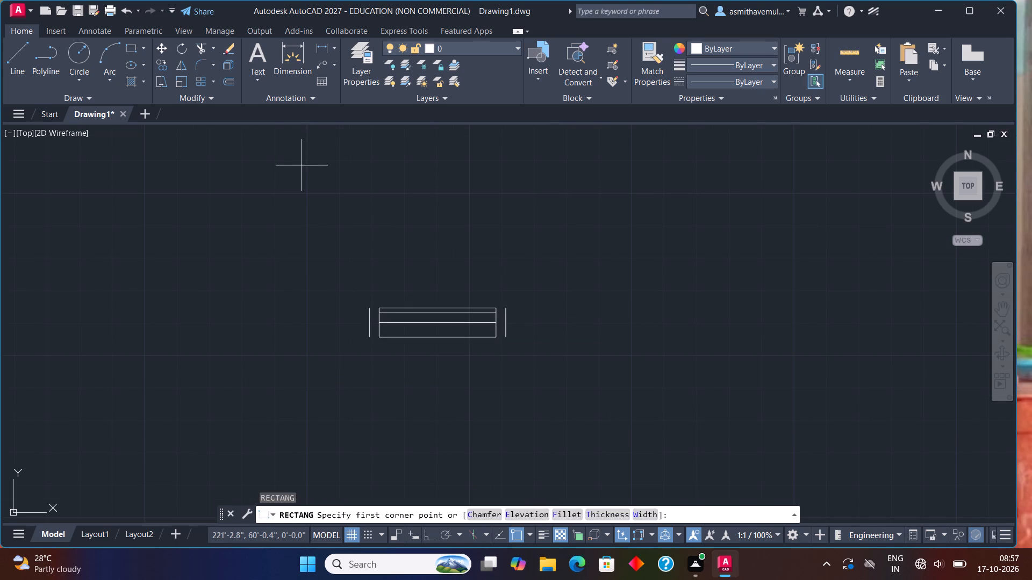
pyautogui.moveTo(300, 182); pyautogui.dragTo(347, 220, button='middle')
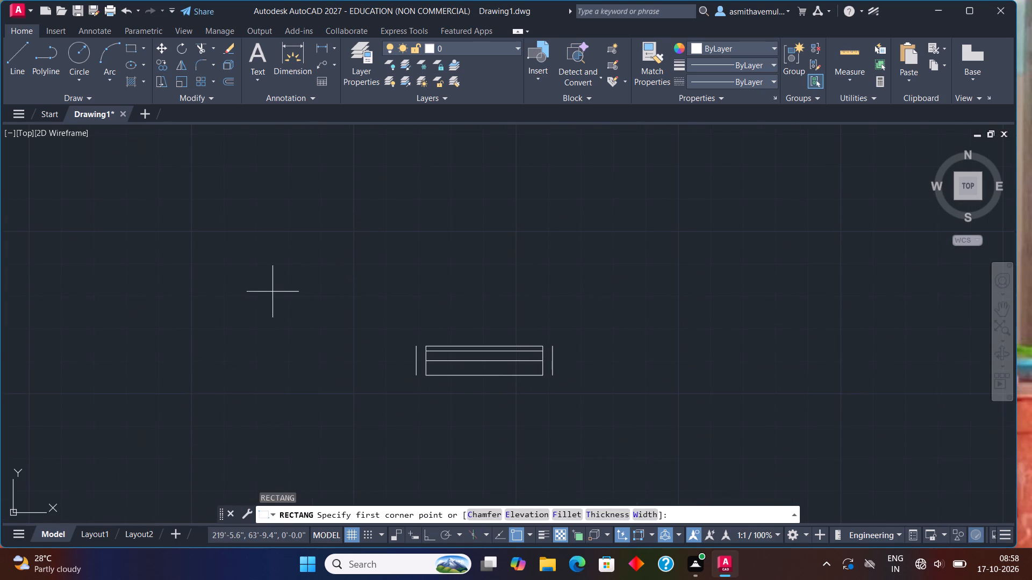
pyautogui.click(272, 293)
pyautogui.press('d')
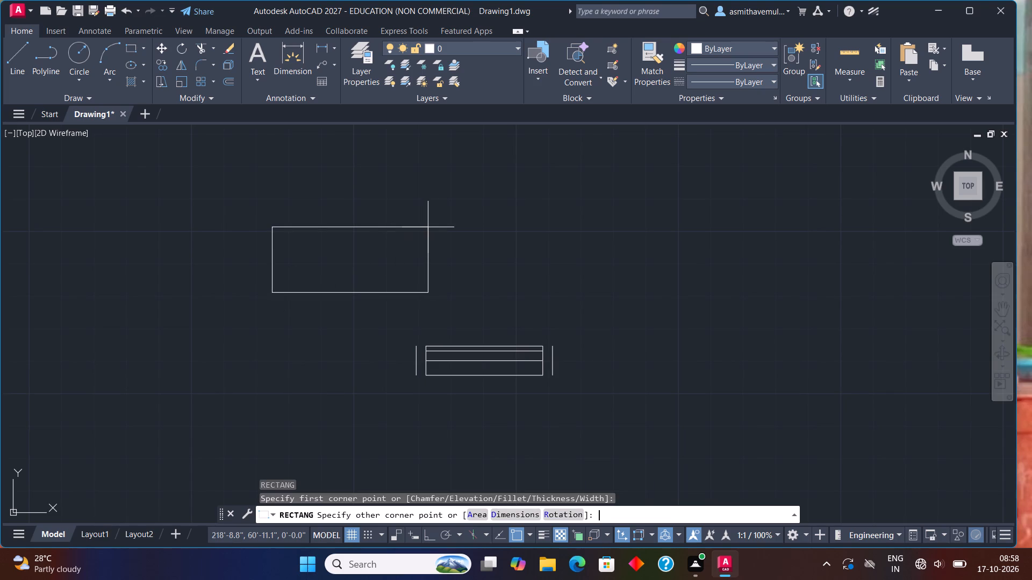
pyautogui.press('Return')
pyautogui.press('1')
pyautogui.write('\'6"')
pyautogui.press('Return')
pyautogui.write('9"')
pyautogui.press('Return')
pyautogui.click(428, 227)
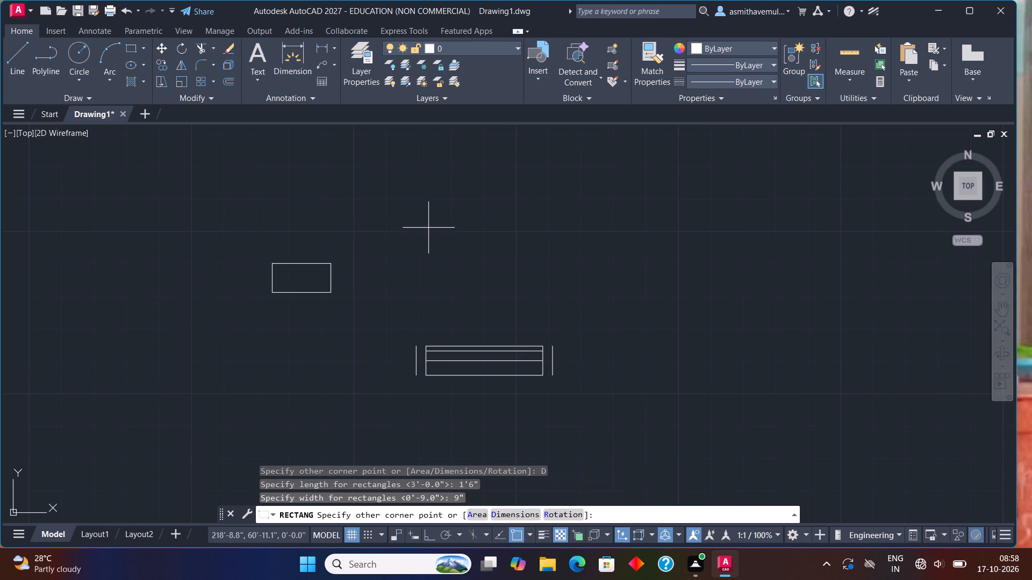
pyautogui.click(345, 311)
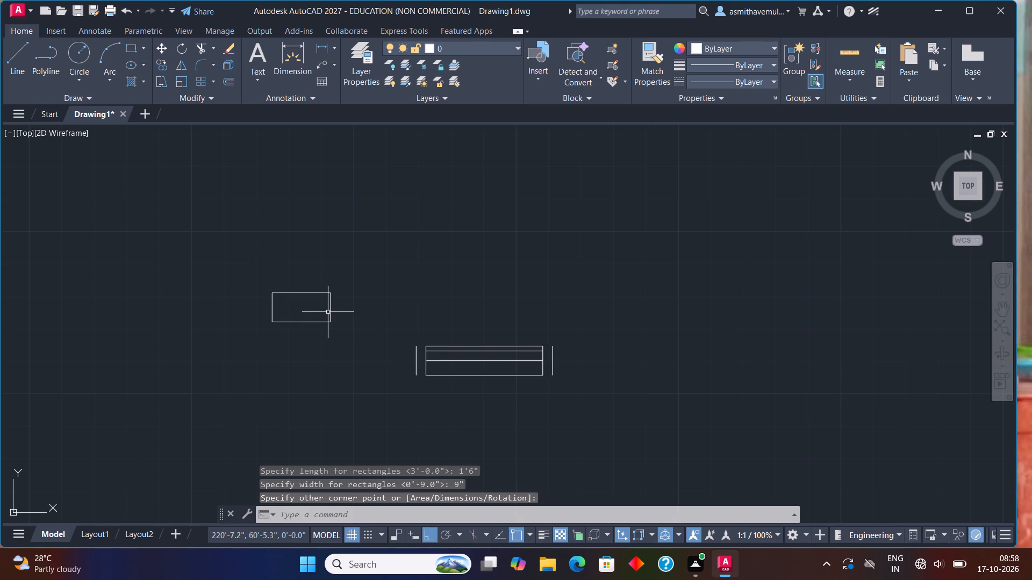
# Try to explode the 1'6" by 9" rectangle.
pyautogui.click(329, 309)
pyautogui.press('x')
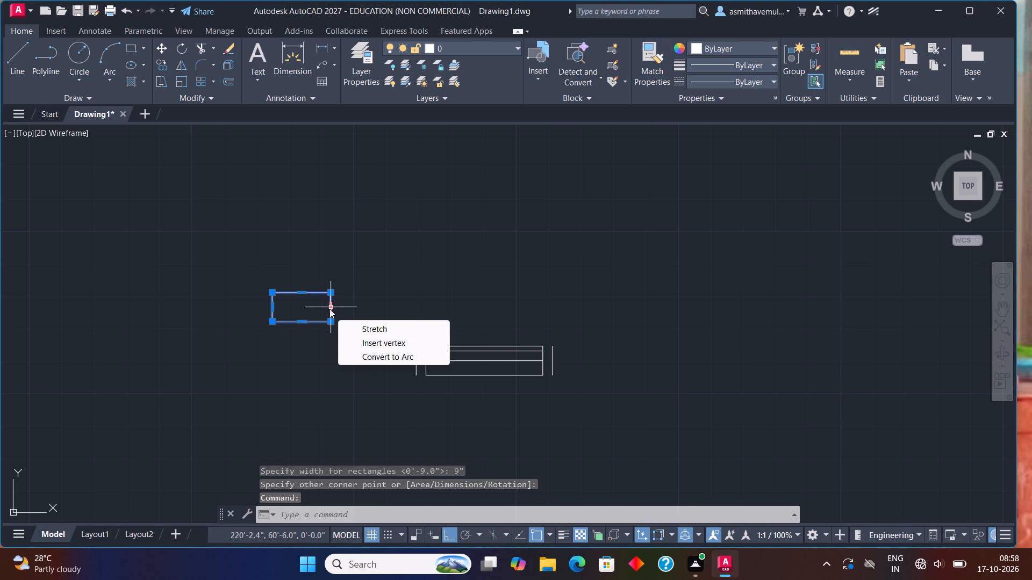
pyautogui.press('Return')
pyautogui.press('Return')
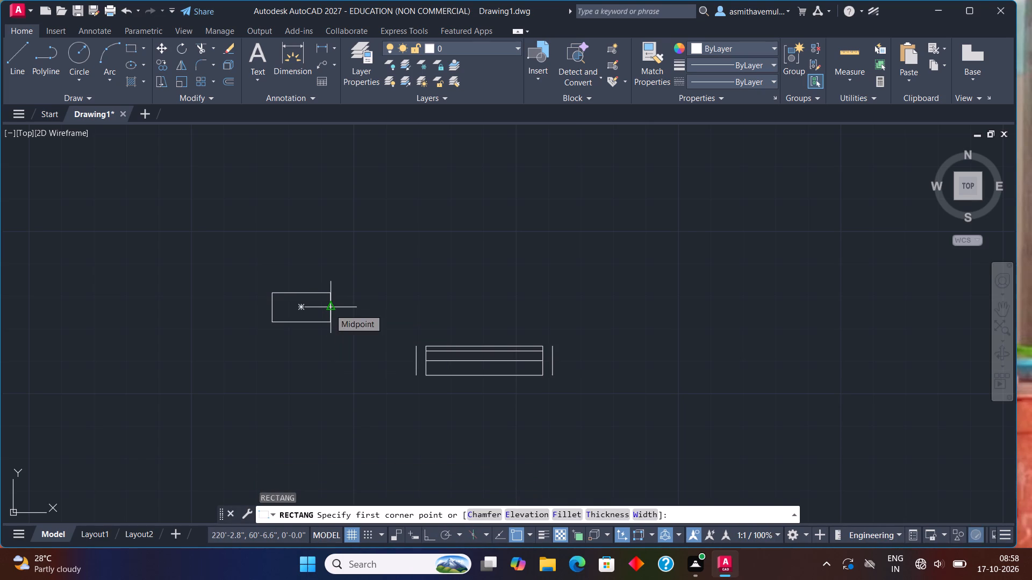
# Draw a flat horizontal centre line across the 1'6" by 9" rectangle between the midpoints of its short sides.
pyautogui.press('l')
pyautogui.press('Return')
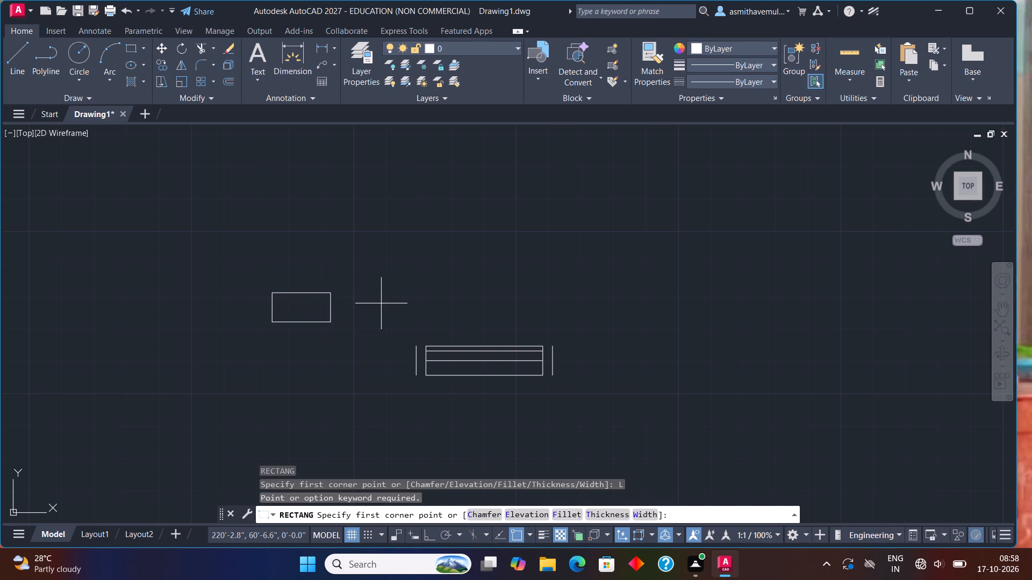
pyautogui.scroll(1, 280, 336)
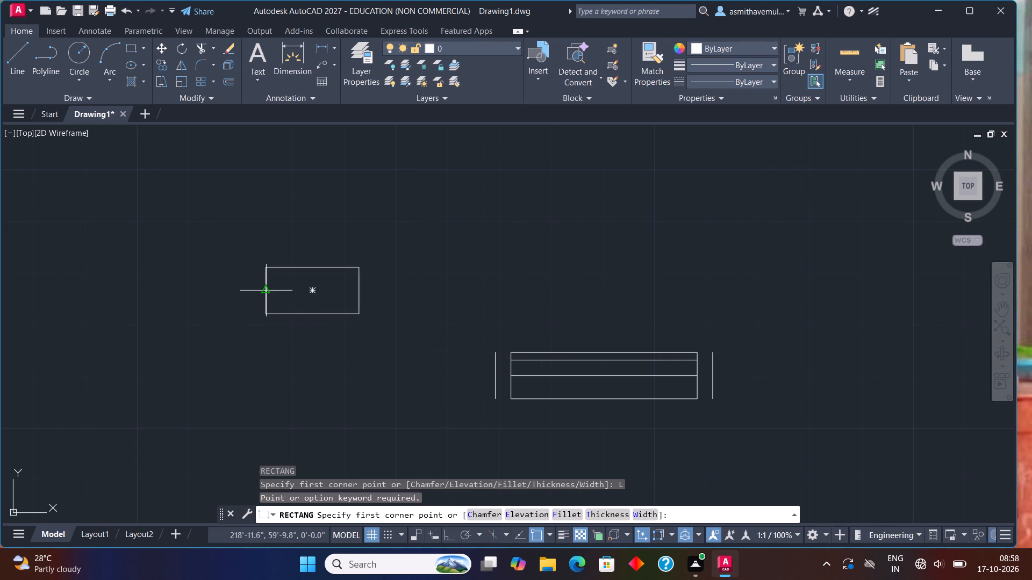
pyautogui.click(263, 287)
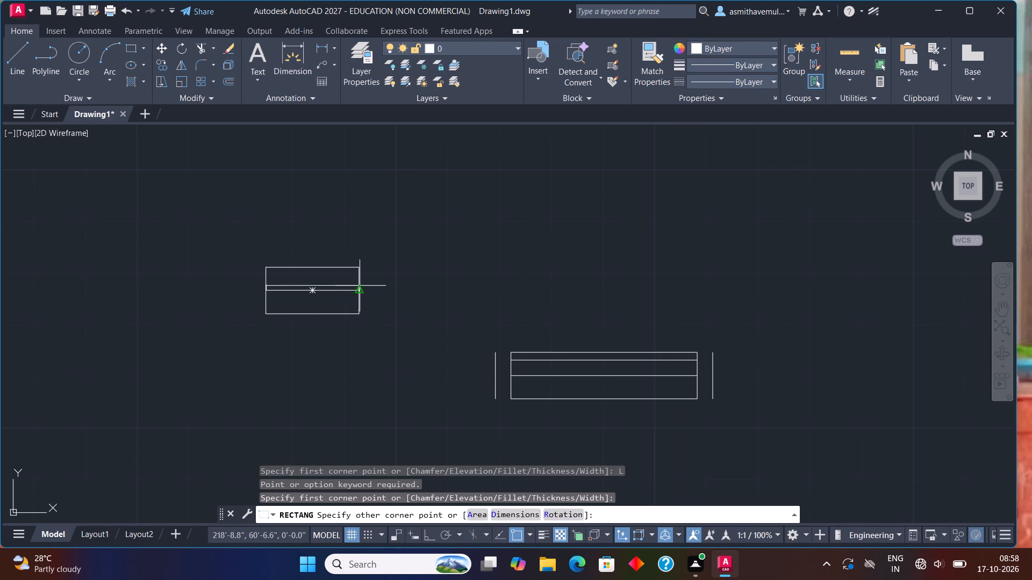
pyautogui.click(362, 288)
pyautogui.press('Escape')
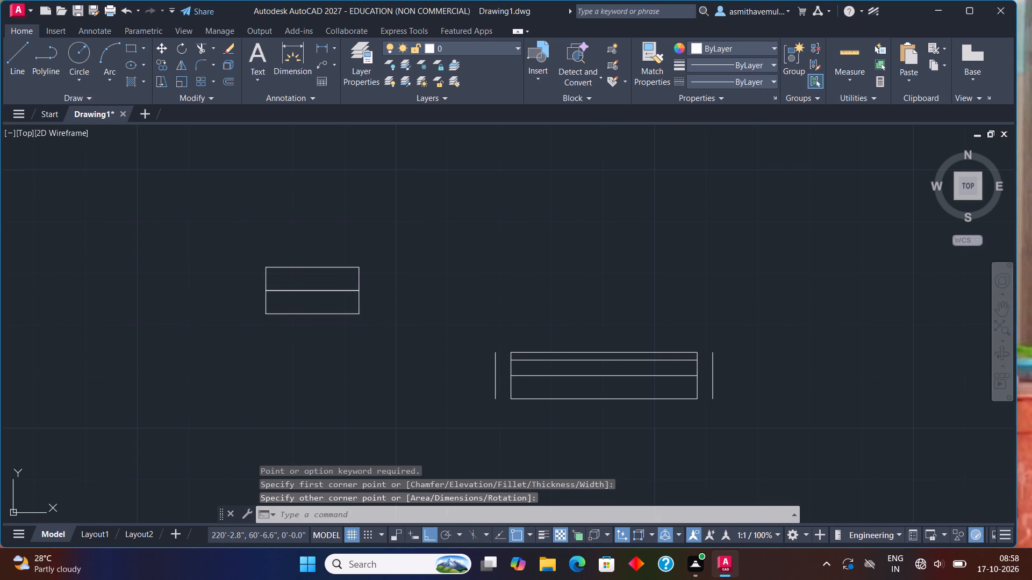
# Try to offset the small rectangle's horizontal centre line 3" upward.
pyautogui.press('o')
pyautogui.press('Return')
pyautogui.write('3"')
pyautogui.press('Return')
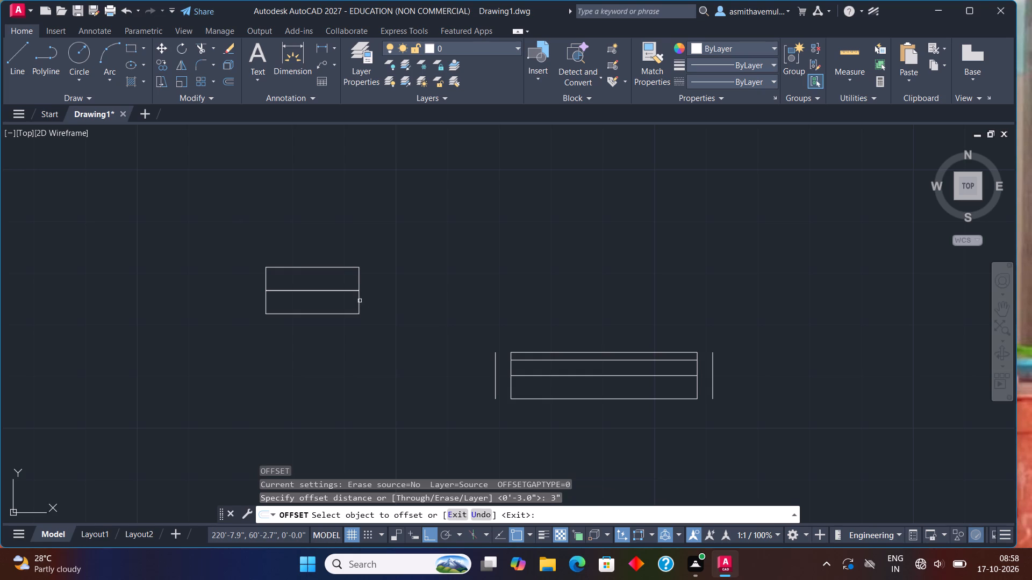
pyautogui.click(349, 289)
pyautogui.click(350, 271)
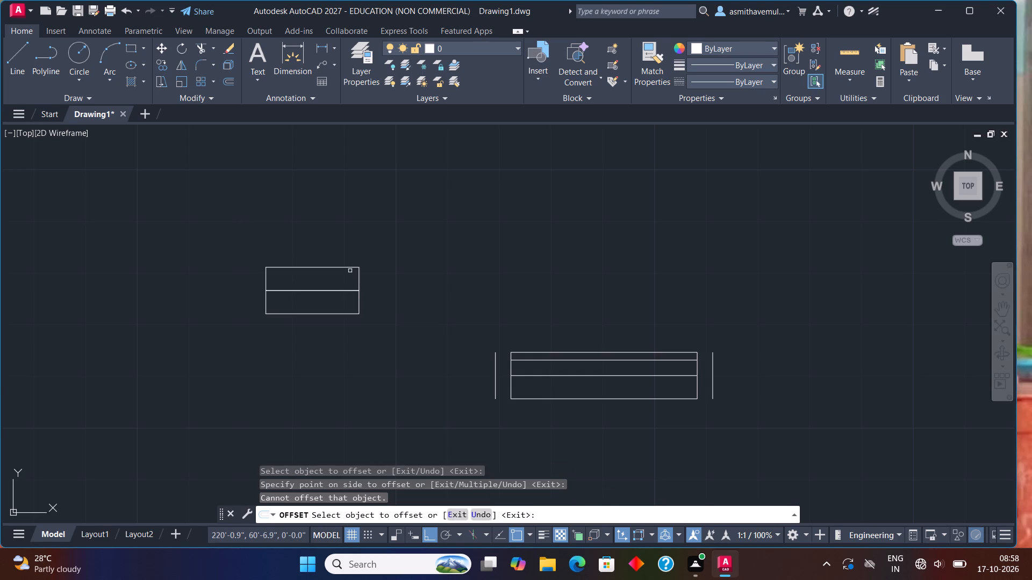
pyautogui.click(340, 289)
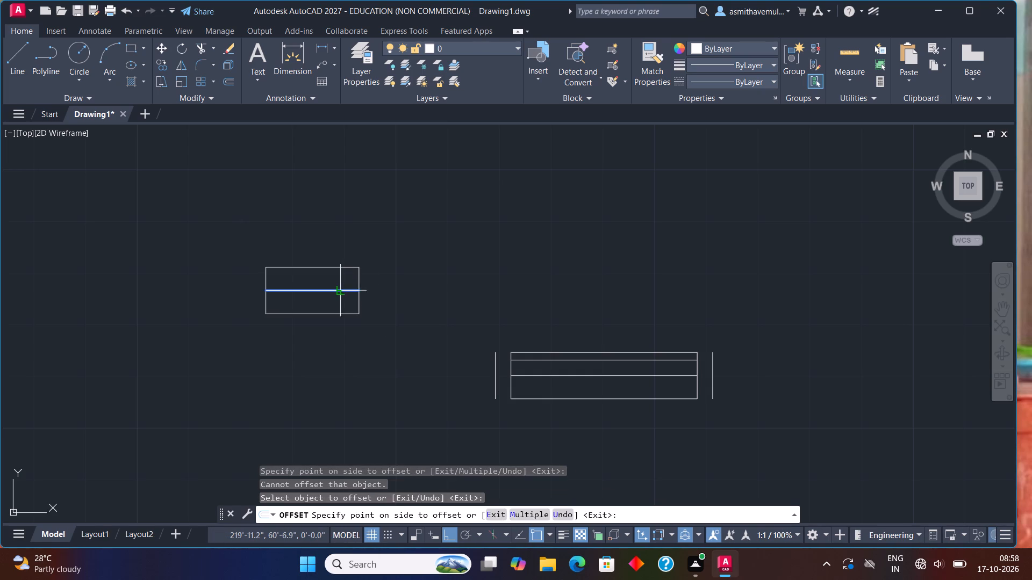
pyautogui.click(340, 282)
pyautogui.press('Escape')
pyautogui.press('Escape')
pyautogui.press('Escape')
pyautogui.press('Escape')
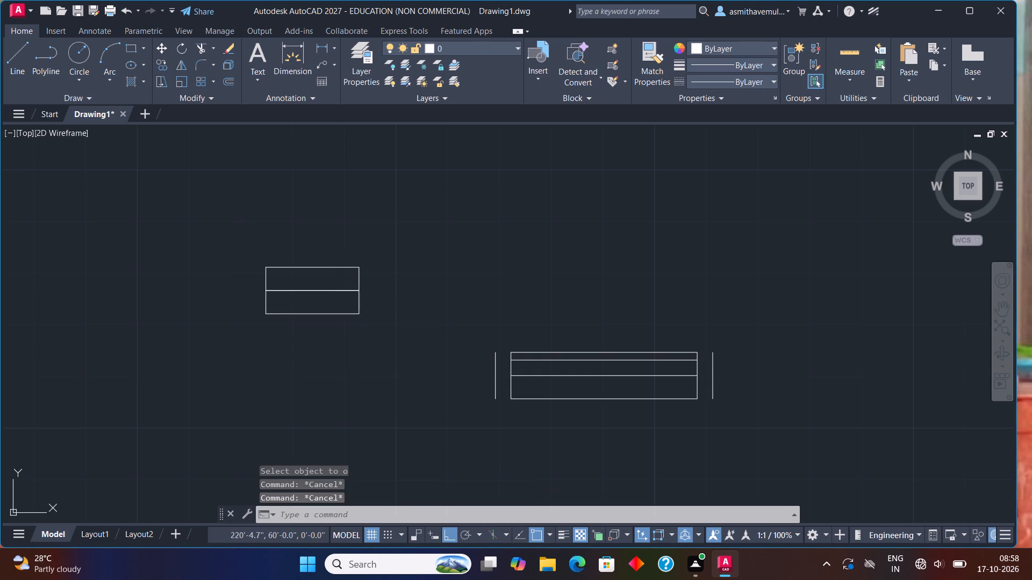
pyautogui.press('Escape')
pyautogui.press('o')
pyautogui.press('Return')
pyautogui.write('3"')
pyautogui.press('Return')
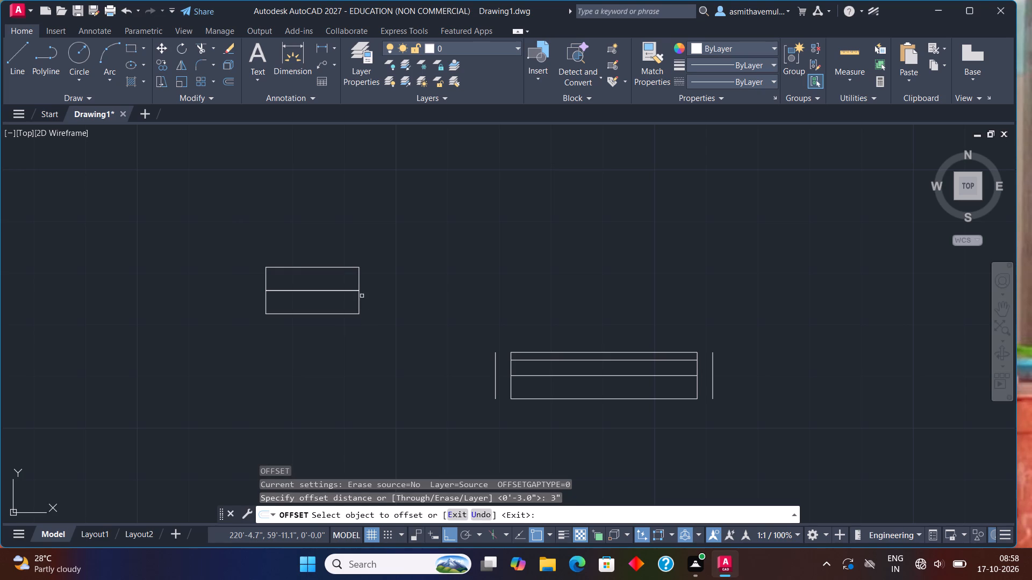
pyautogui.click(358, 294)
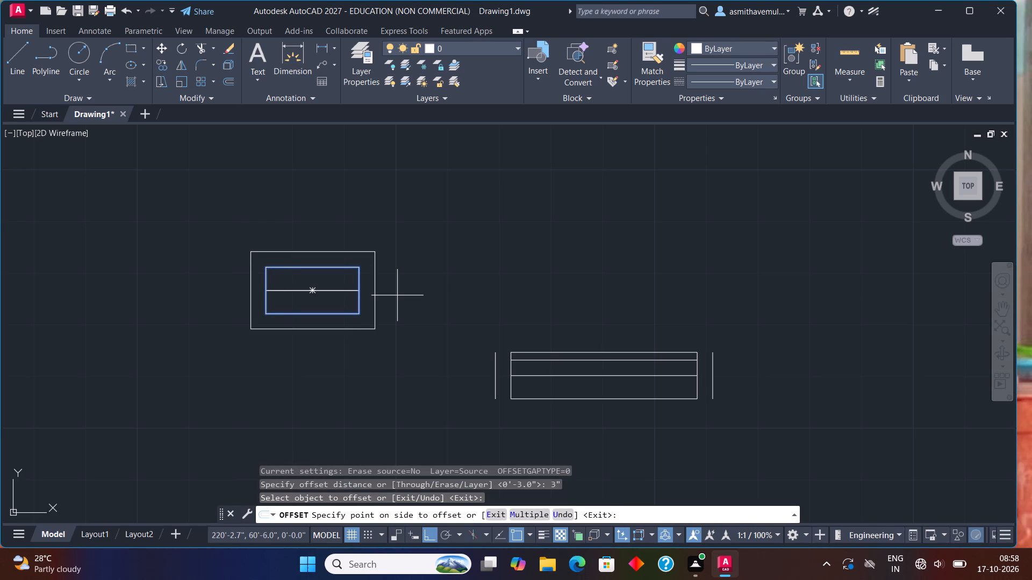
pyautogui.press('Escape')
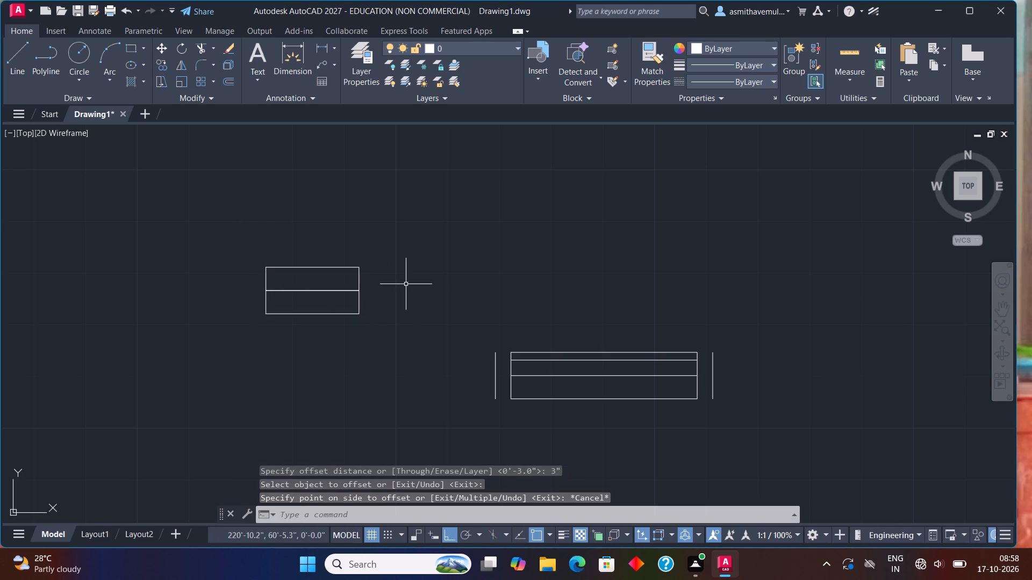
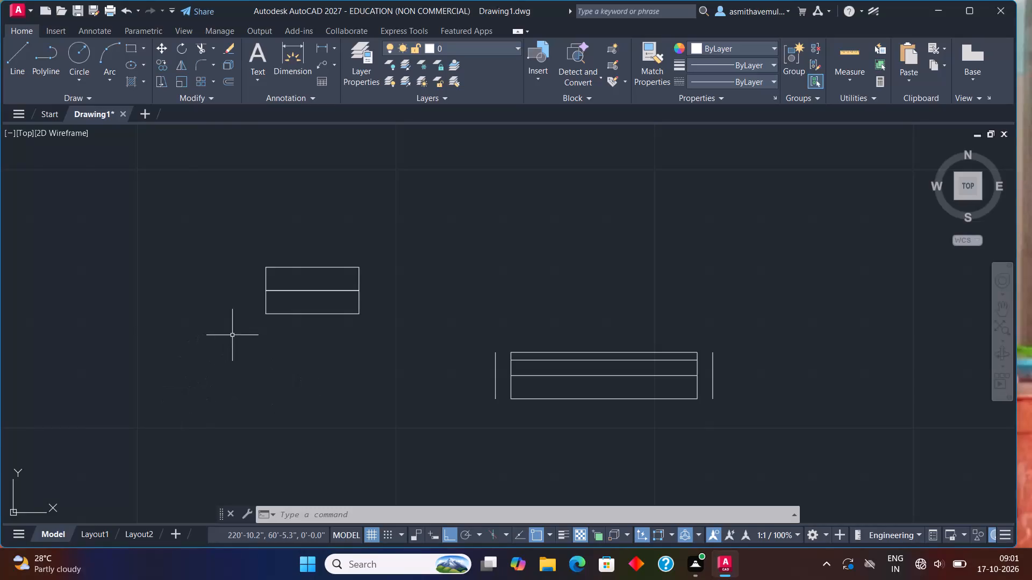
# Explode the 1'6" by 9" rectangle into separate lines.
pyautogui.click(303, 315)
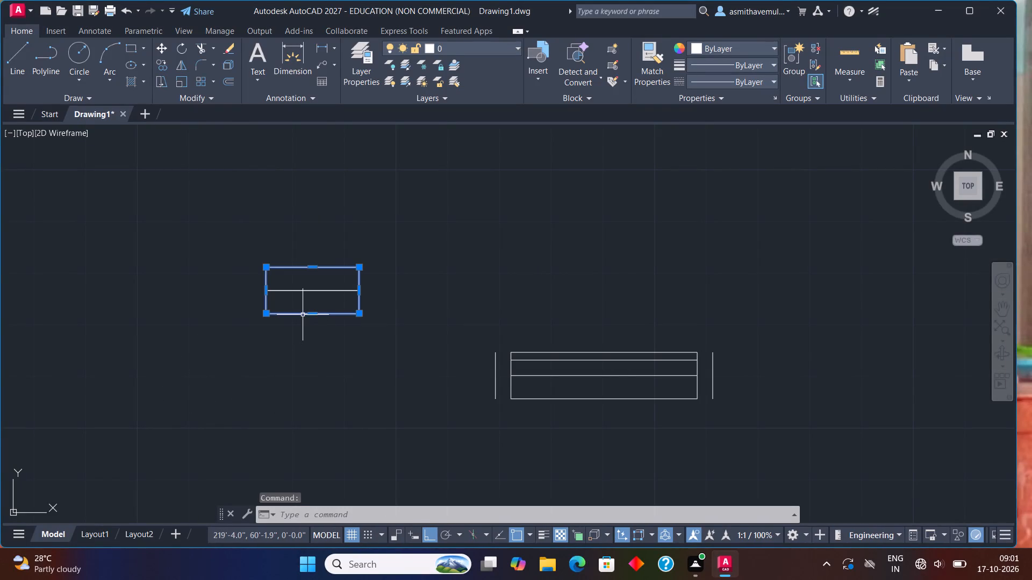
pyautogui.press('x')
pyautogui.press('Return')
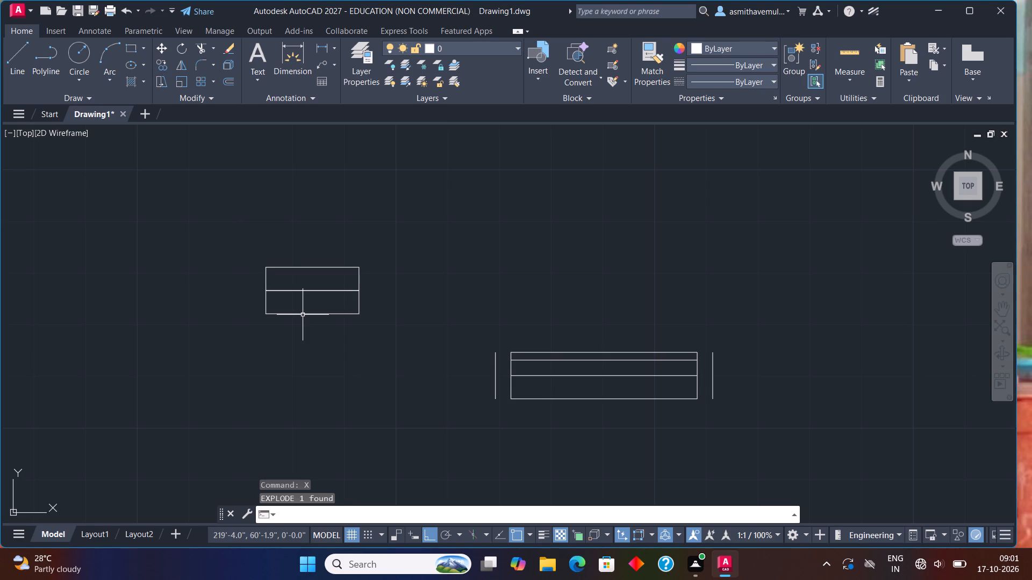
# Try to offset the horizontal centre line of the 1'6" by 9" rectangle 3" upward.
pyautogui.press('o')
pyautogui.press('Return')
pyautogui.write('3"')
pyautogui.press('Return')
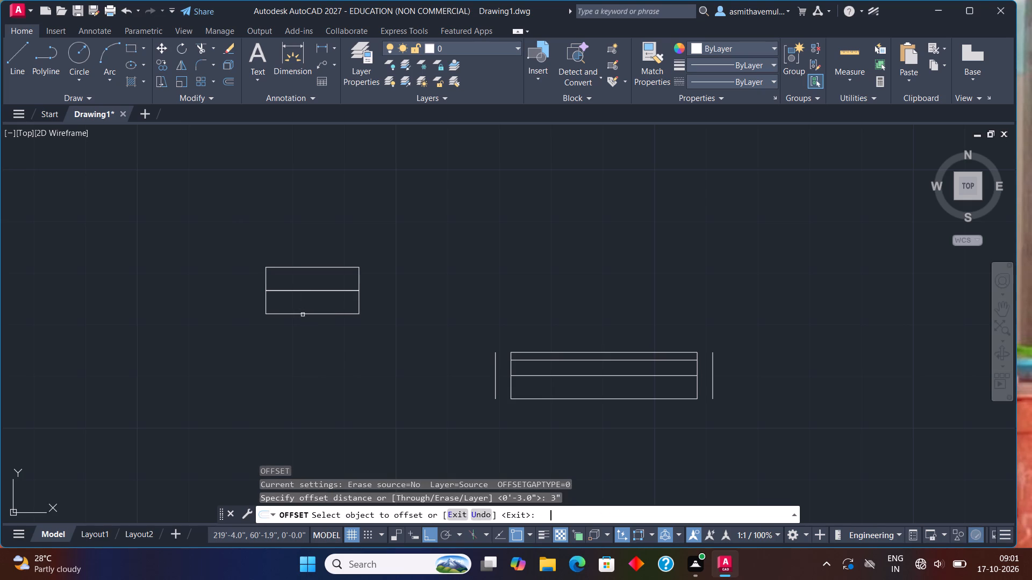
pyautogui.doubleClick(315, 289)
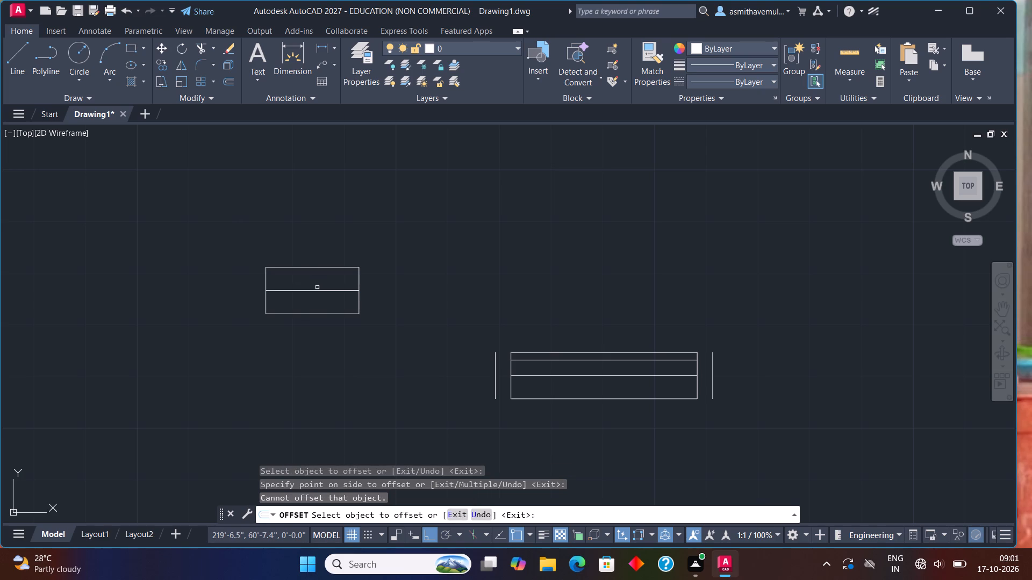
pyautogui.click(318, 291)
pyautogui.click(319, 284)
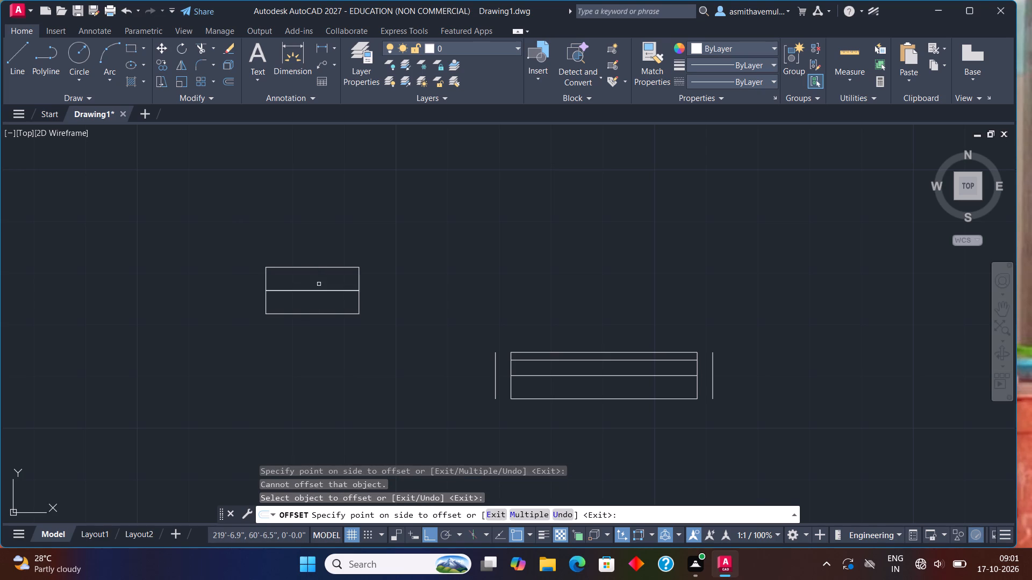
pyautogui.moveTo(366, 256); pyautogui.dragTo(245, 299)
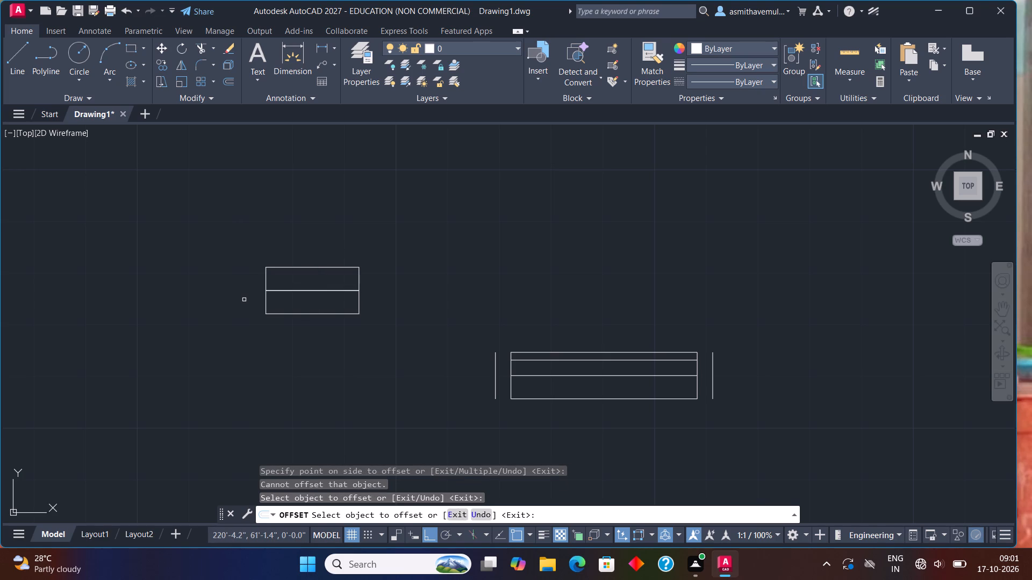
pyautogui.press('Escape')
# Delete the 1'6" by 9" rectangle's lines together with its horizontal centre line.
pyautogui.moveTo(263, 213); pyautogui.dragTo(374, 326)
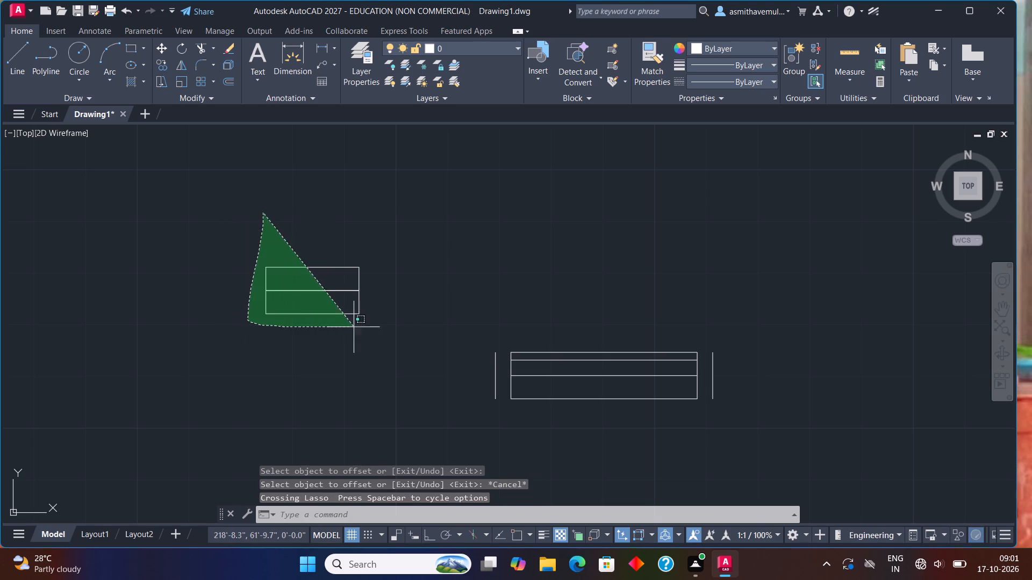
pyautogui.moveTo(374, 326); pyautogui.dragTo(393, 319)
pyautogui.press('Delete')
# Draw a new rectangle 1'6" long and 9" wide in the empty space to the left of the 3' symbol.
pyautogui.write('REC')
pyautogui.press('Return')
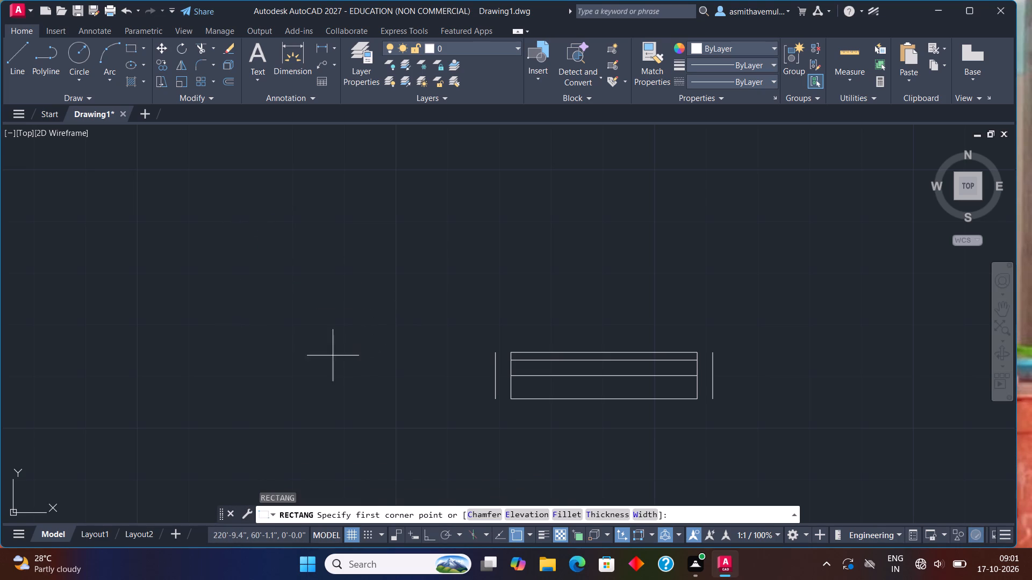
pyautogui.click(270, 364)
pyautogui.press('d')
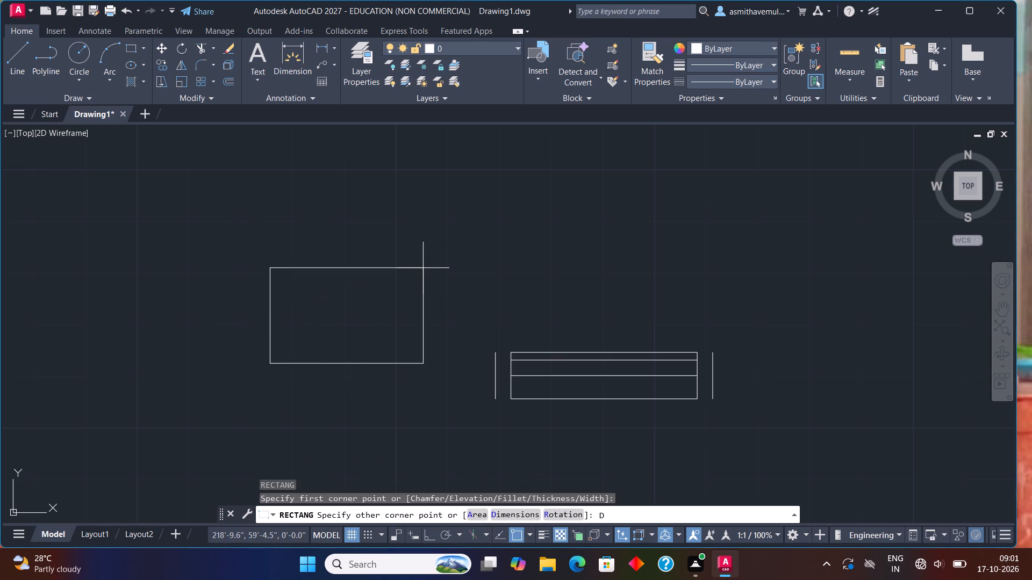
pyautogui.press('Return')
pyautogui.write('1\'6"')
pyautogui.press('Return')
pyautogui.write('9"')
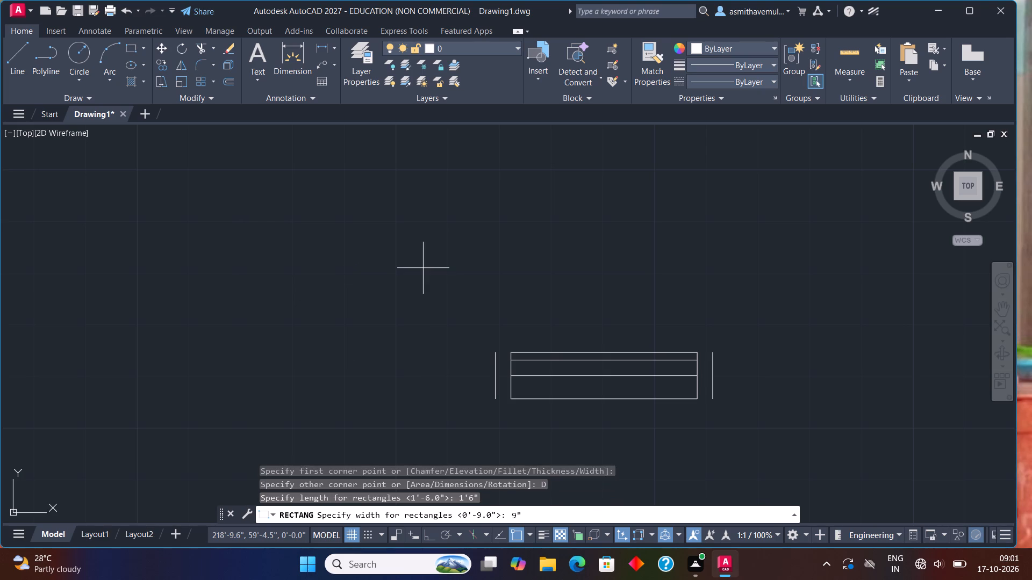
pyautogui.press('Return')
pyautogui.click(423, 268)
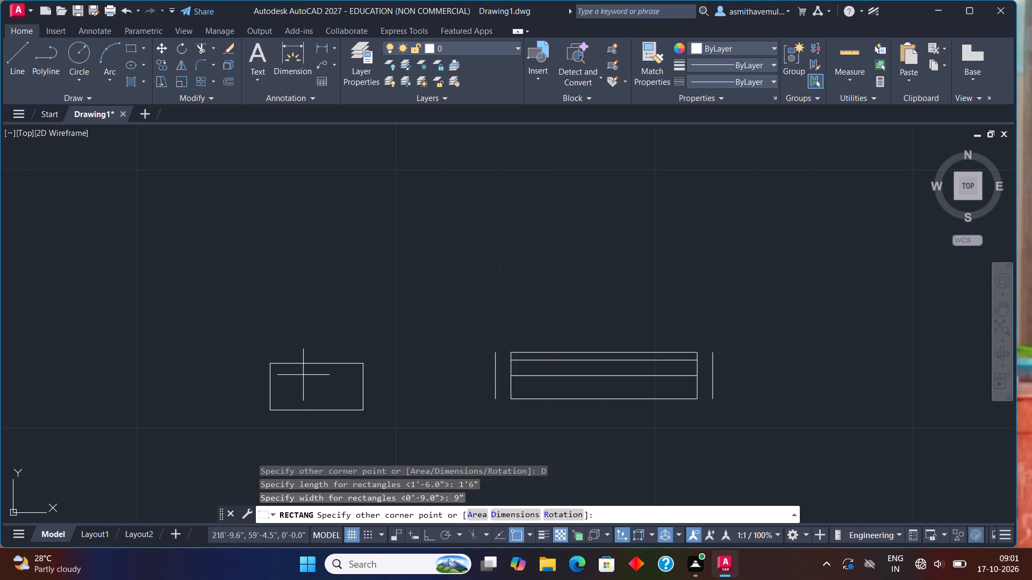
pyautogui.click(321, 325)
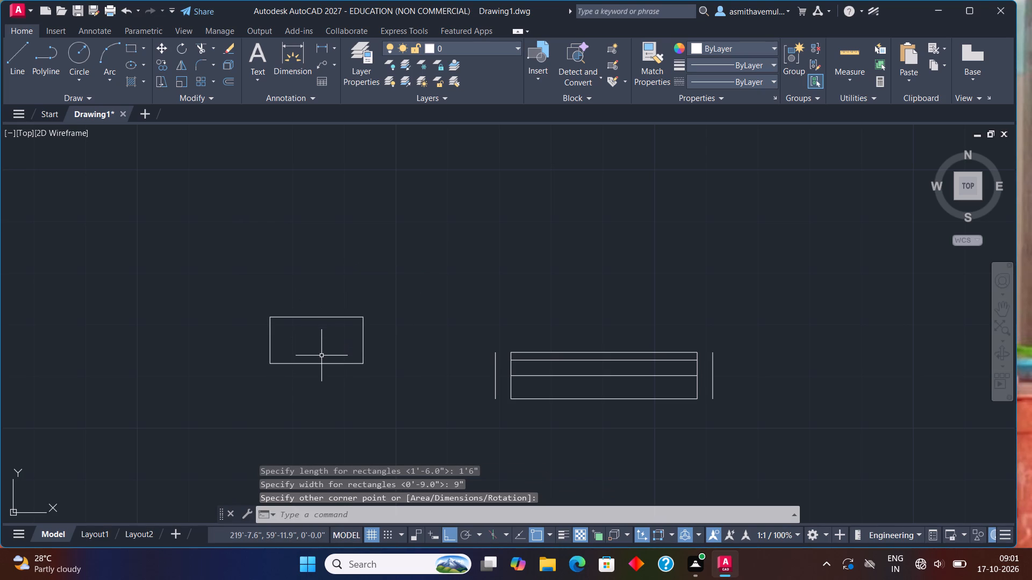
# Explode the new 1'6" by 9" rectangle into separate lines.
pyautogui.click(321, 363)
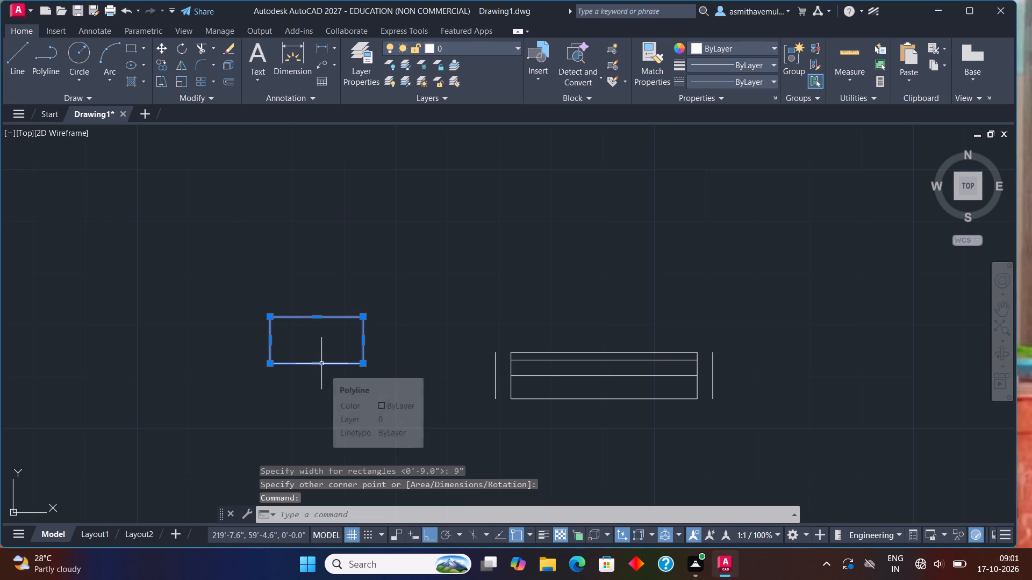
pyautogui.press('x')
pyautogui.press('Return')
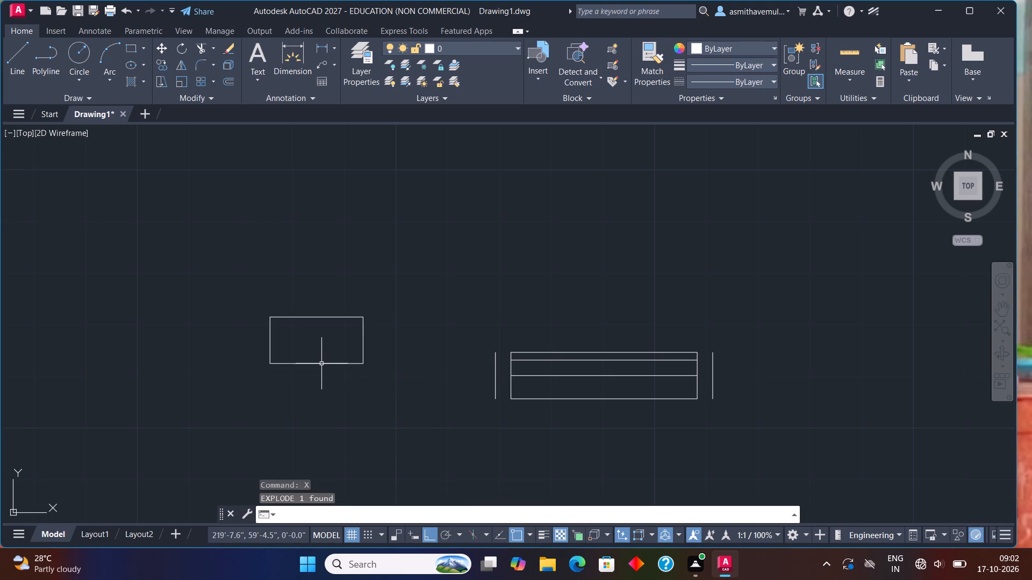
# Draw a horizontal centre line across the 1'6" by 9" rectangle between the midpoints of its short sides.
pyautogui.press('l')
pyautogui.press('Return')
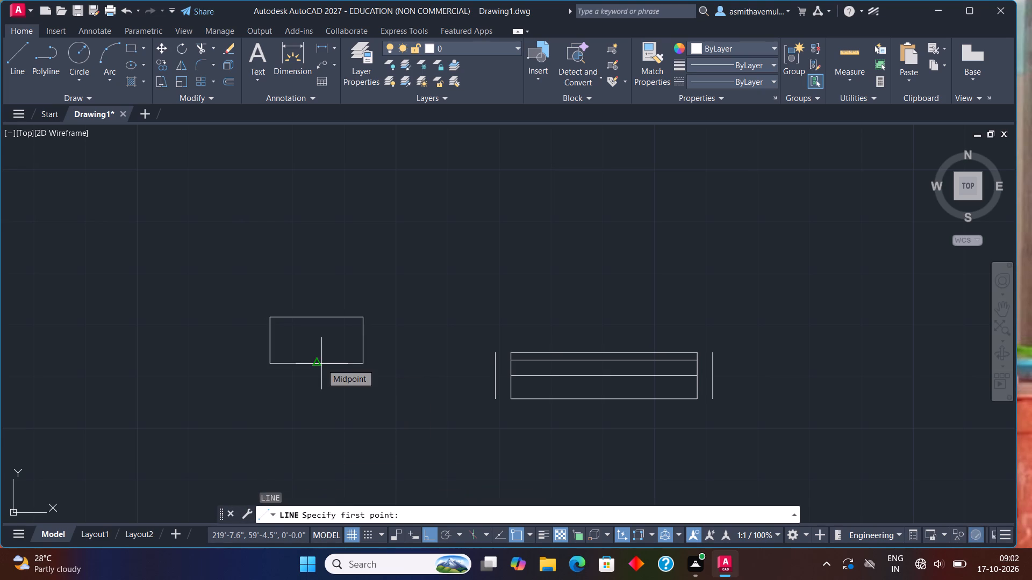
pyautogui.press('l')
pyautogui.press('Return')
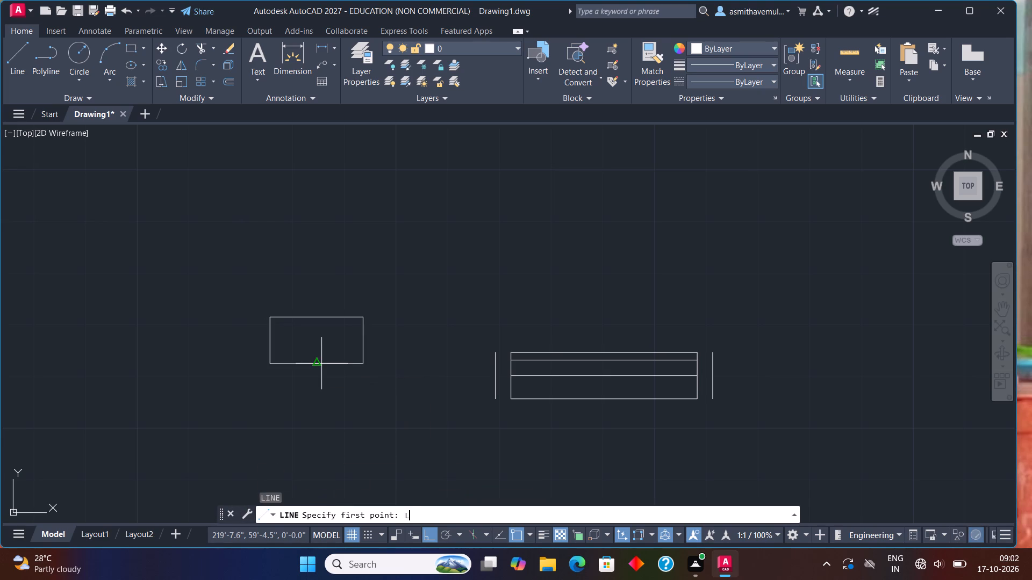
pyautogui.click(267, 339)
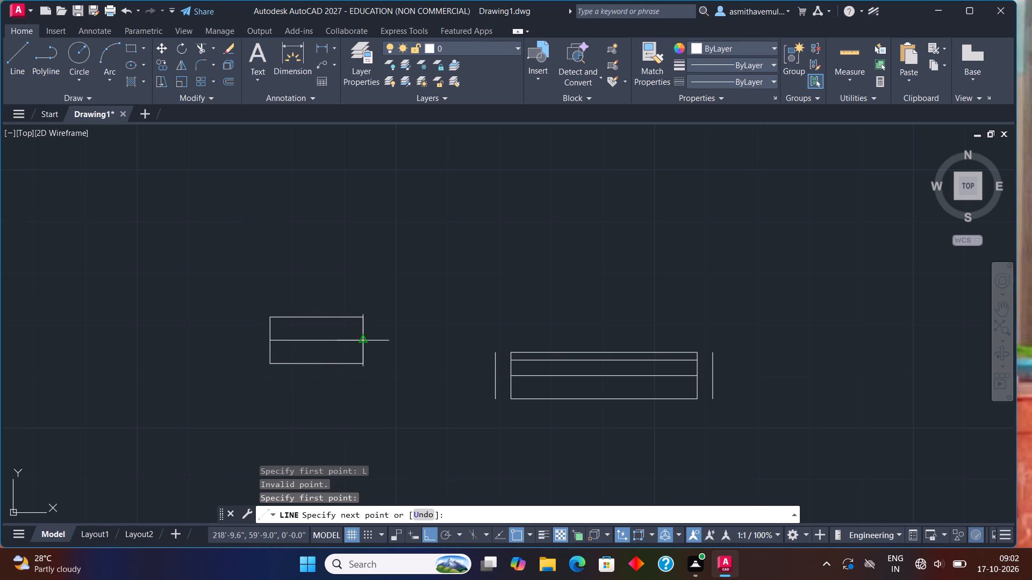
pyautogui.click(361, 341)
pyautogui.press('Escape')
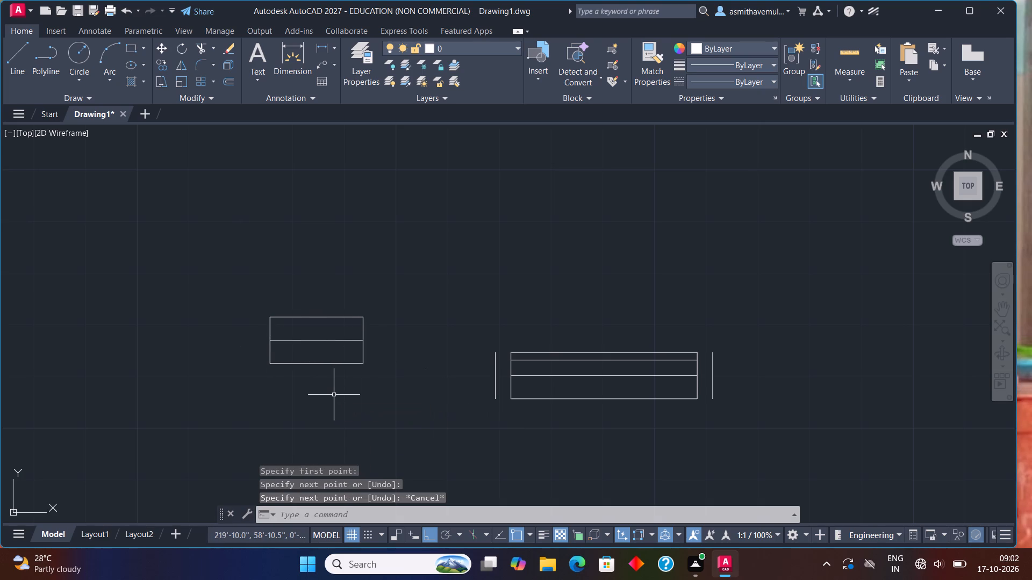
# Offset the small rectangle's two short sides 3" outward and its horizontal centre line 3" upward.
pyautogui.press('o')
pyautogui.press('Return')
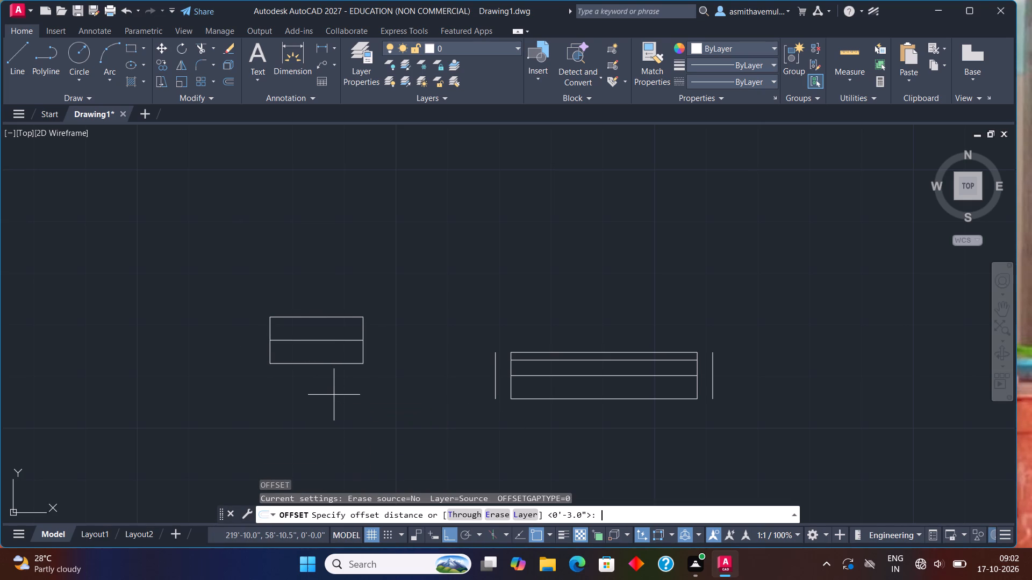
pyautogui.press('3')
pyautogui.hotkey('shift', '"')
pyautogui.press('Return')
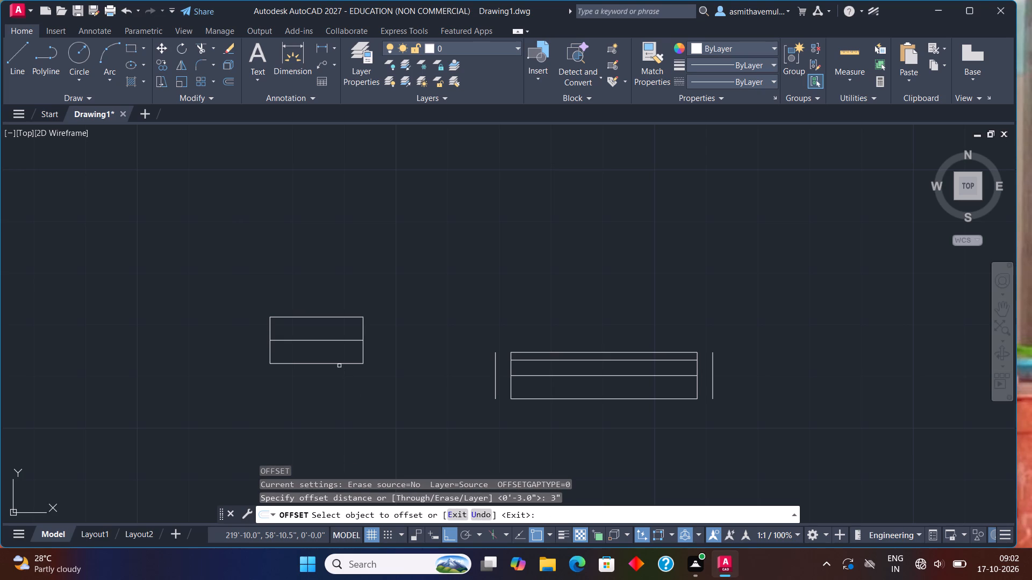
pyautogui.click(364, 327)
pyautogui.click(412, 321)
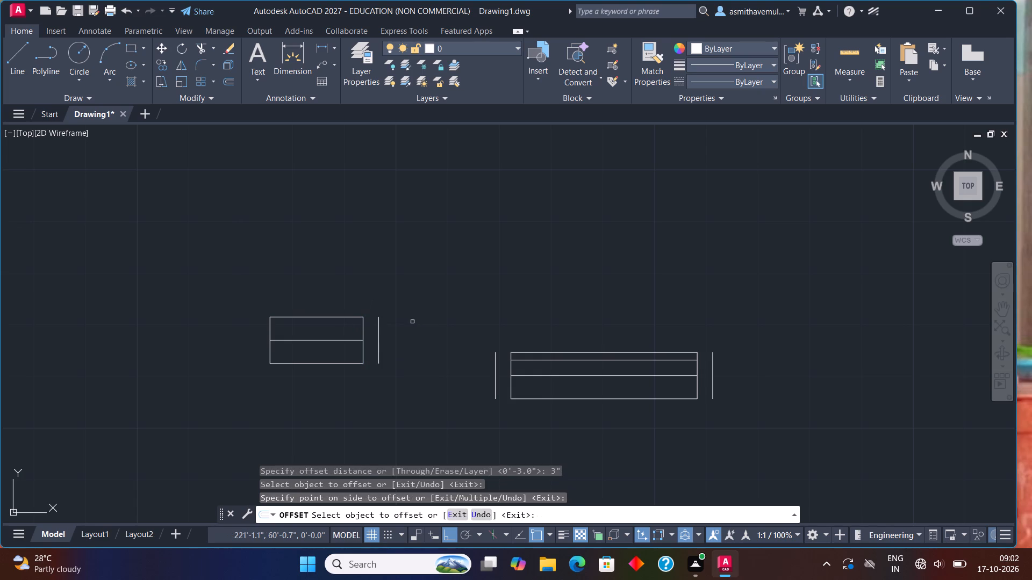
pyautogui.click(270, 354)
pyautogui.click(248, 357)
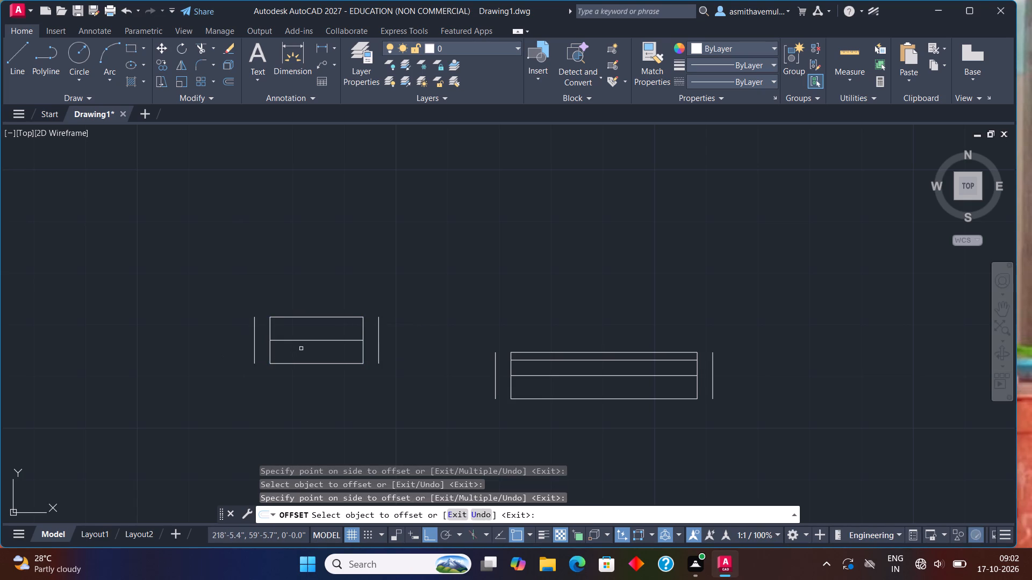
pyautogui.click(305, 340)
pyautogui.click(310, 326)
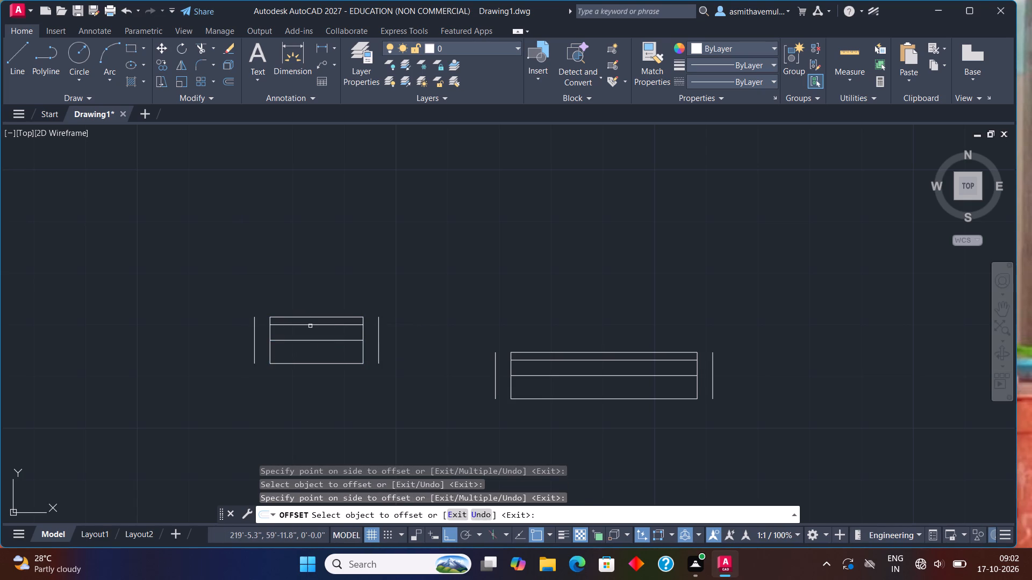
pyautogui.press('Escape')
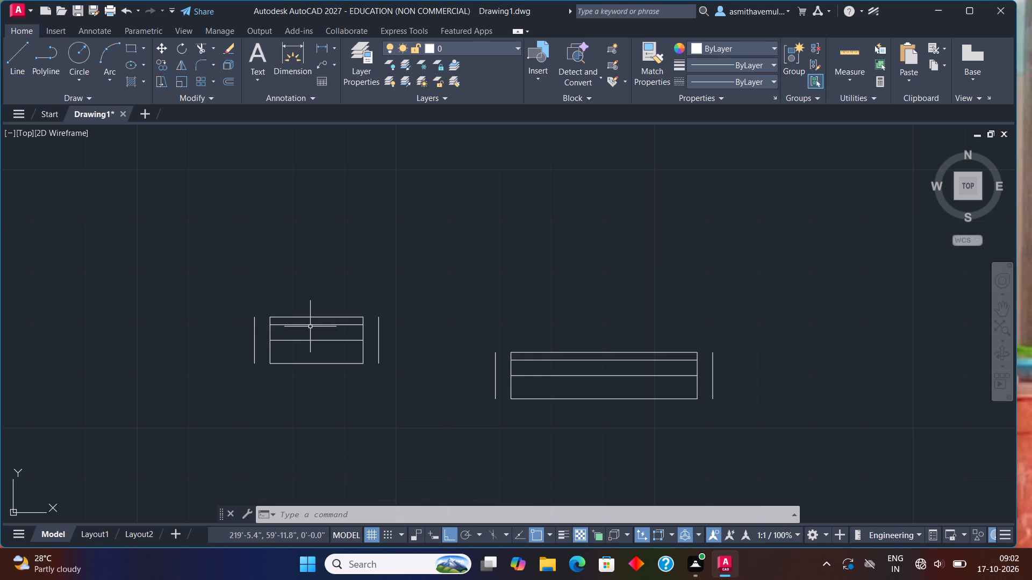
# Copy the complete 3' opening symbol about 3'-11" straight up from the original.
pyautogui.scroll(-3, 322, 347)
pyautogui.moveTo(318, 369); pyautogui.dragTo(456, 302, button='middle')
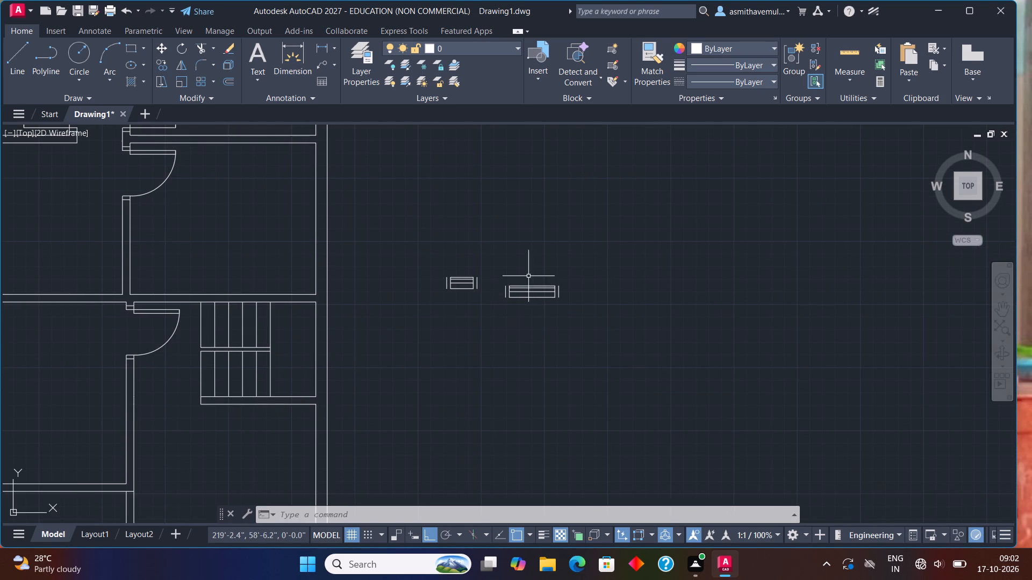
pyautogui.moveTo(526, 270); pyautogui.dragTo(572, 292)
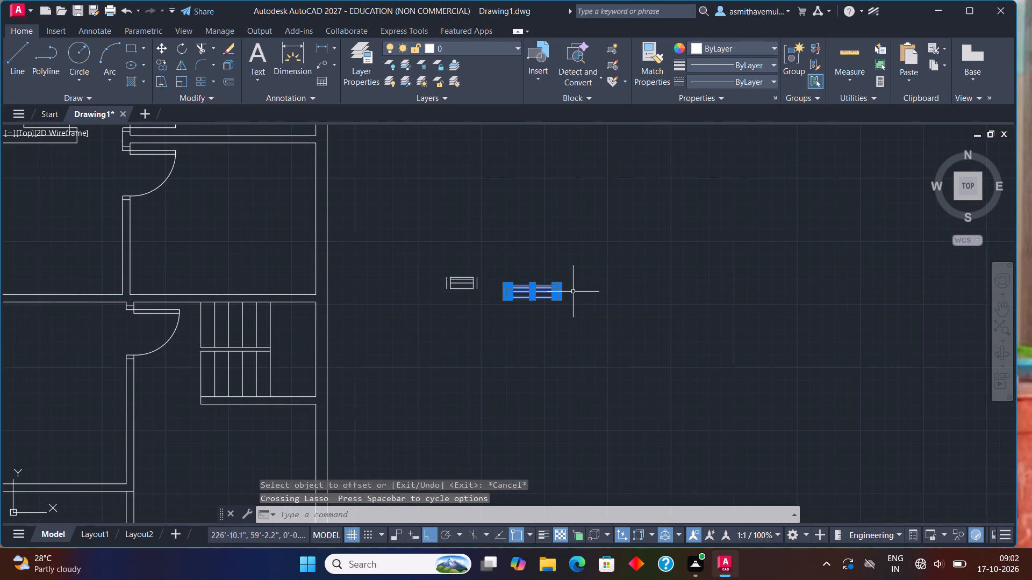
pyautogui.write('COPY')
pyautogui.press('Return')
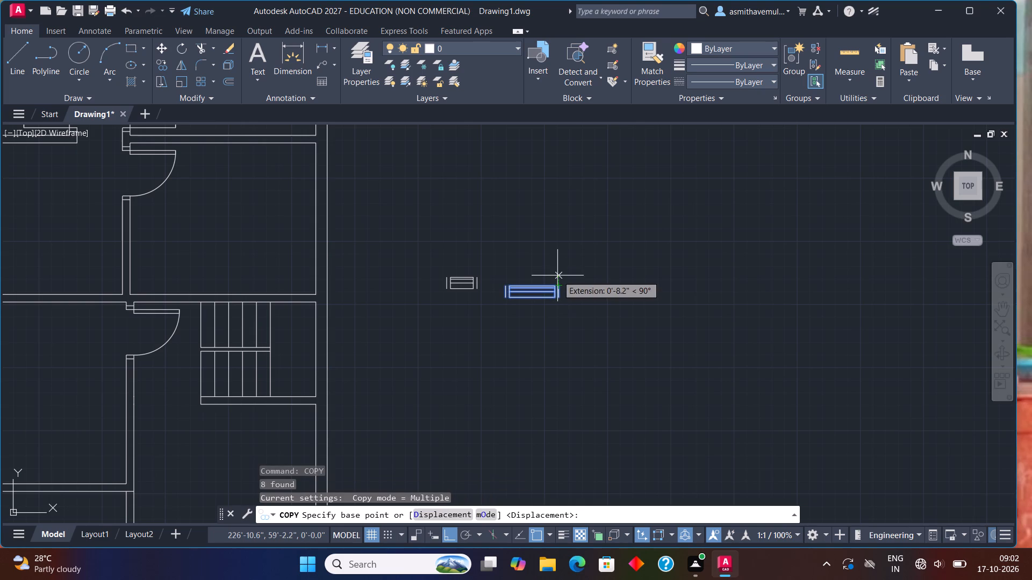
pyautogui.click(563, 285)
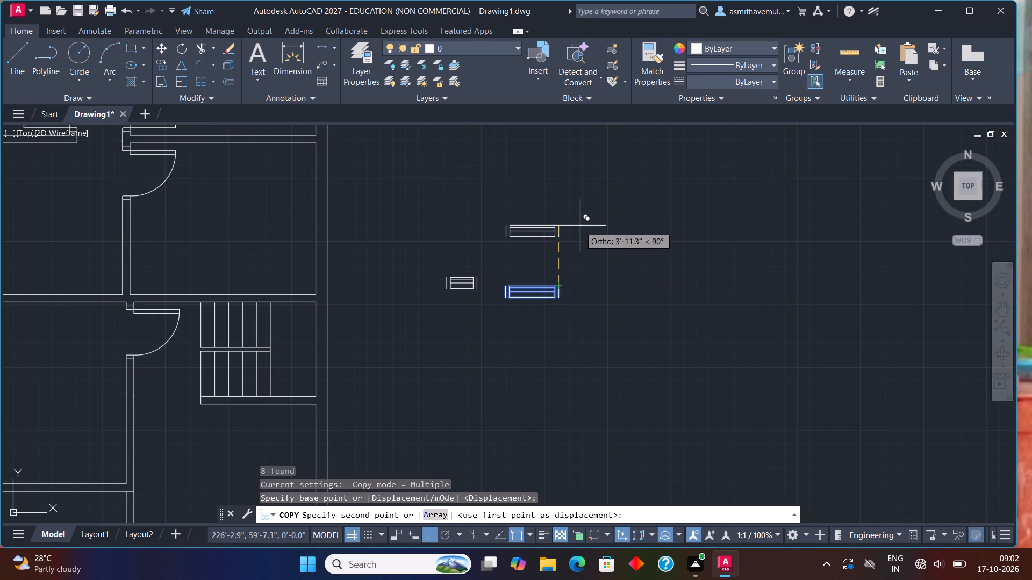
pyautogui.click(580, 225)
pyautogui.press('Escape')
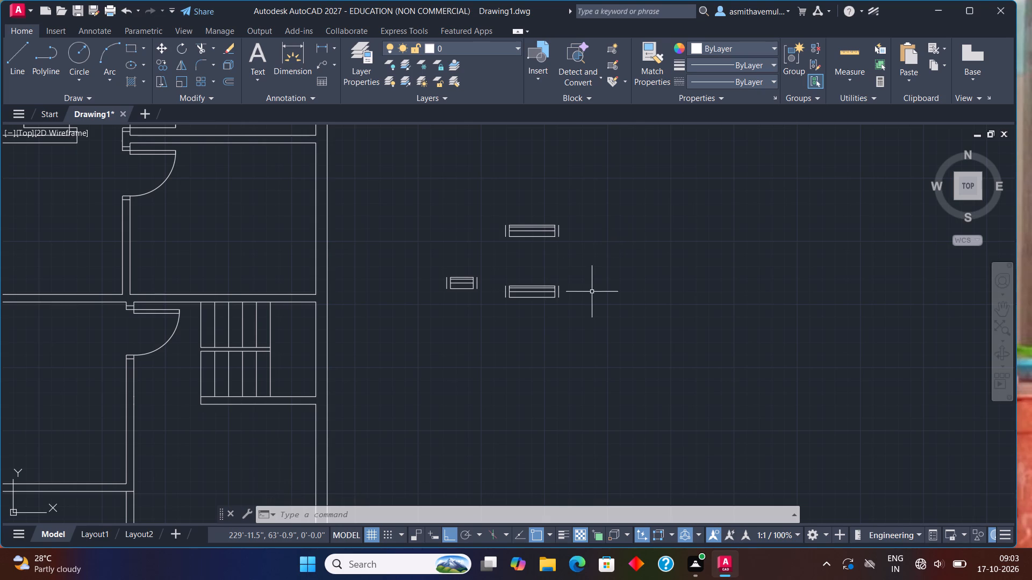
# Rotate the original, lower 3' opening symbol 90° counterclockwise about a point just above its right end line, making it vertical.
pyautogui.moveTo(583, 281); pyautogui.dragTo(591, 317)
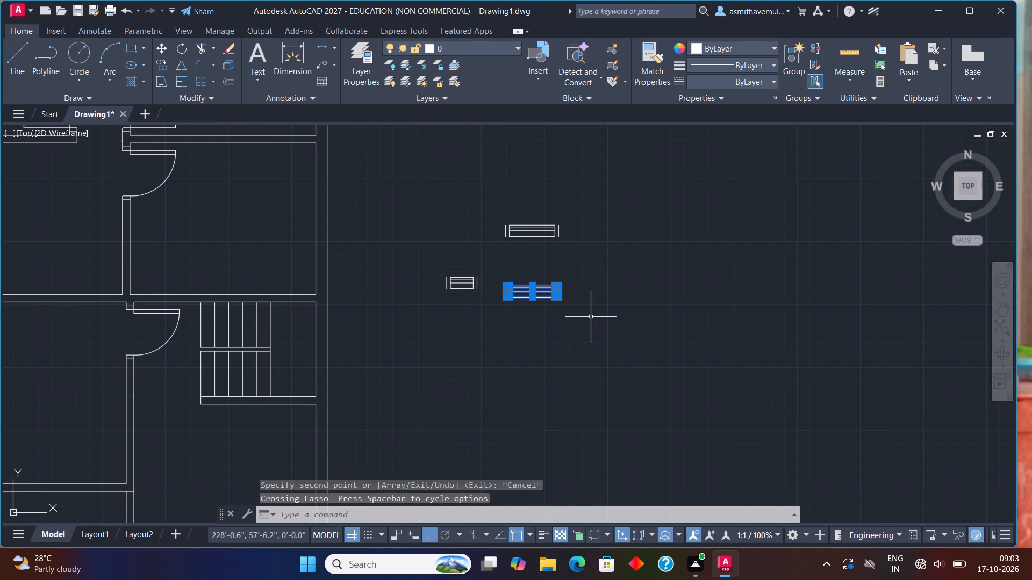
pyautogui.write('RO')
pyautogui.press('Return')
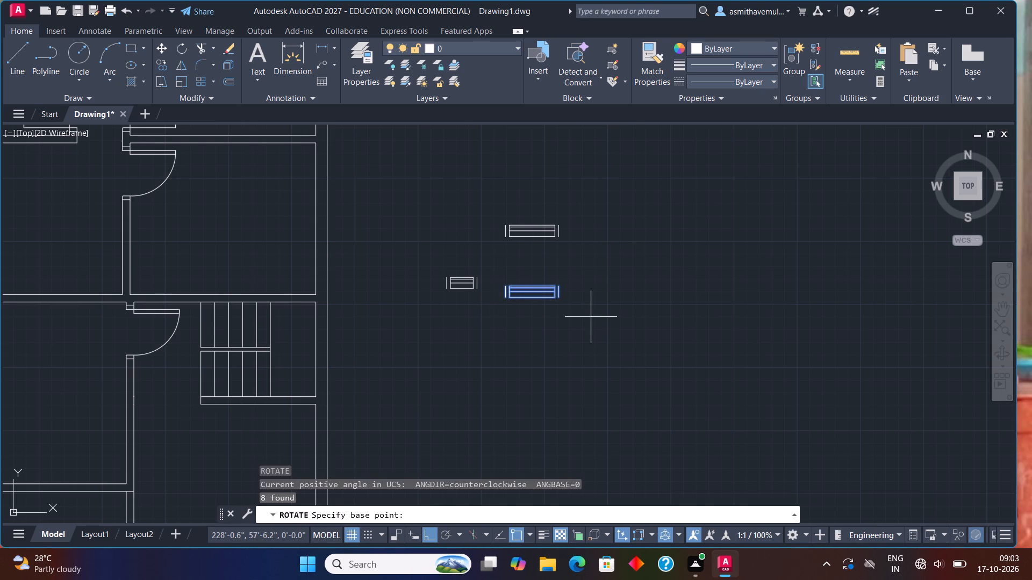
pyautogui.click(562, 280)
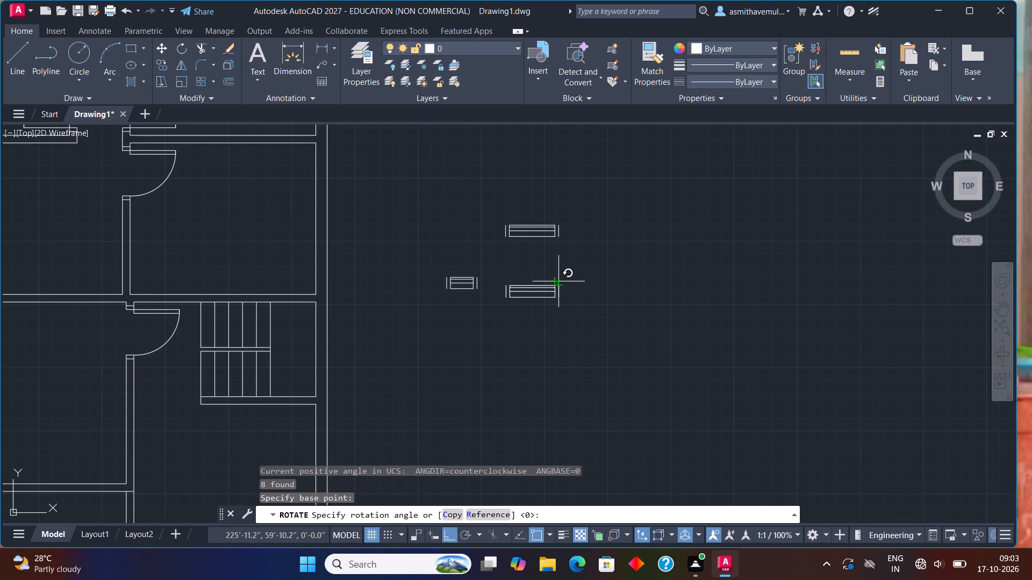
pyautogui.click(542, 246)
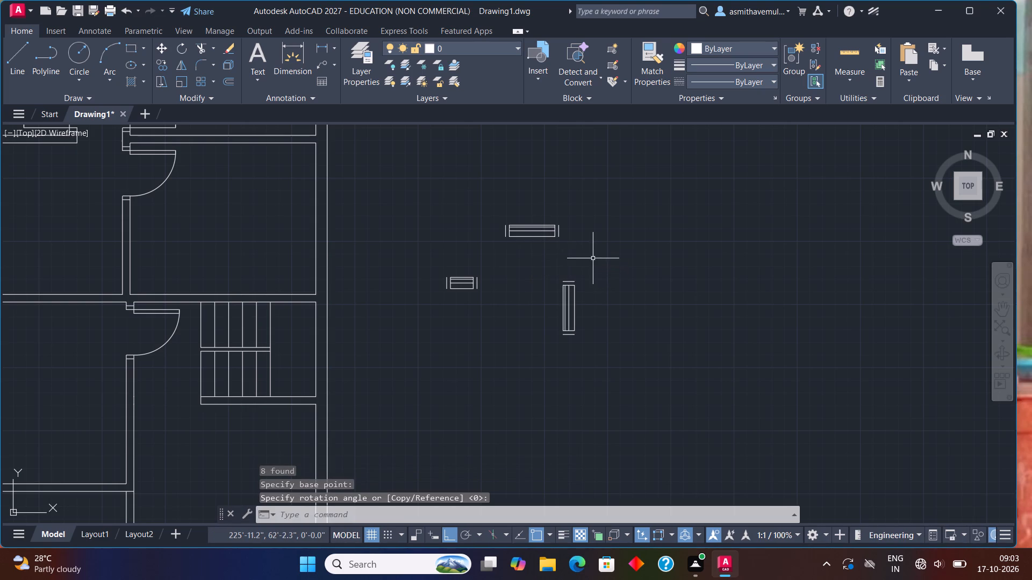
# Copy the vertical 3' opening symbol into the right outer wall of the upper-right room, aligned to the wall's inner line.
pyautogui.moveTo(597, 257); pyautogui.dragTo(618, 359)
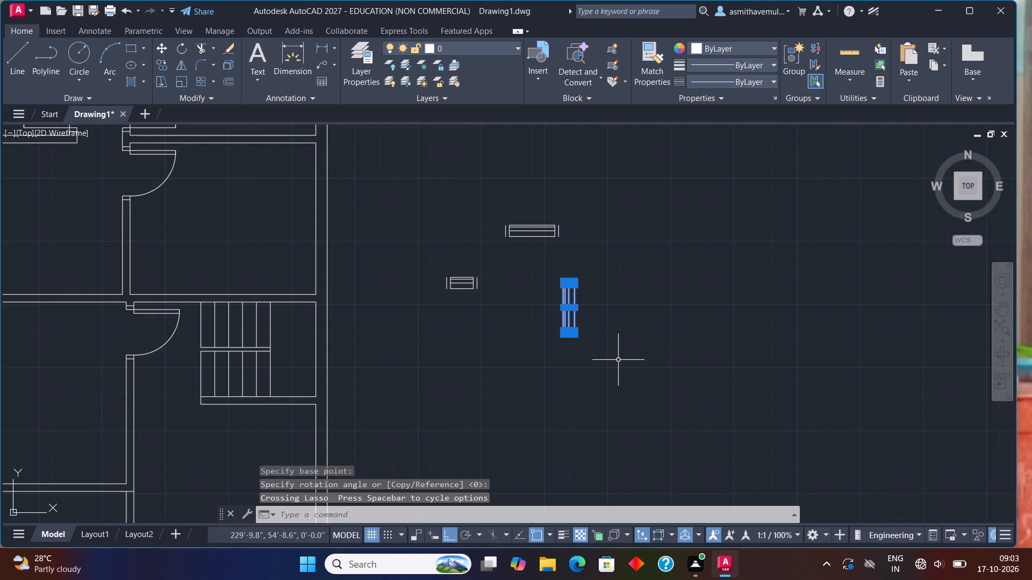
pyautogui.write('COPY')
pyautogui.press('Return')
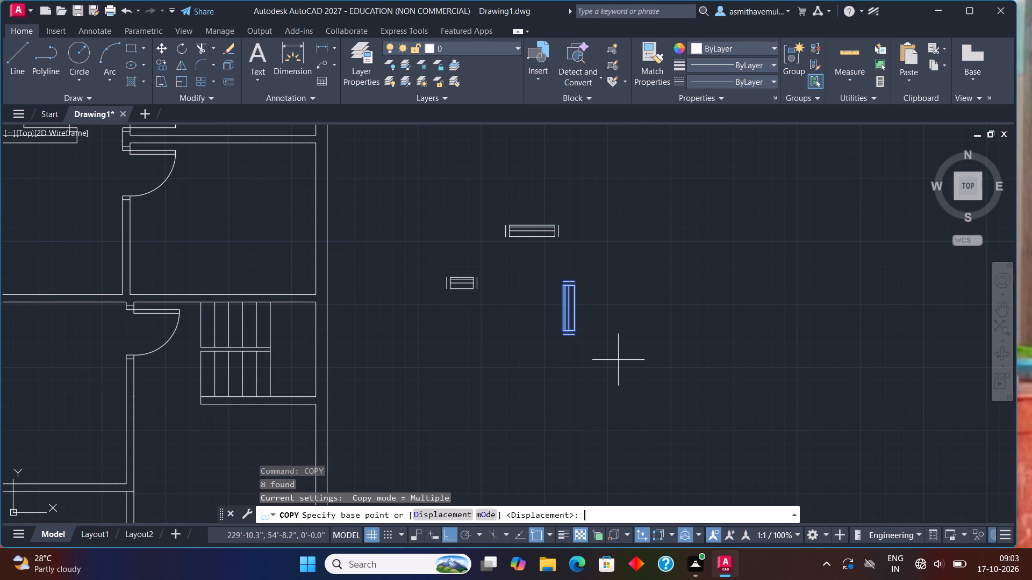
pyautogui.press('F8')
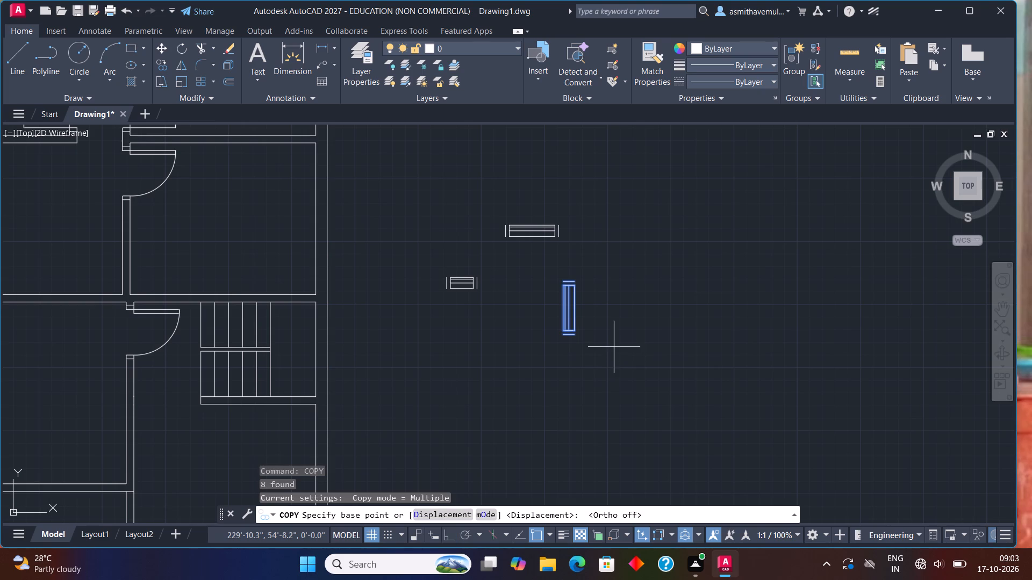
pyautogui.click(561, 281)
pyautogui.scroll(-1, 441, 298)
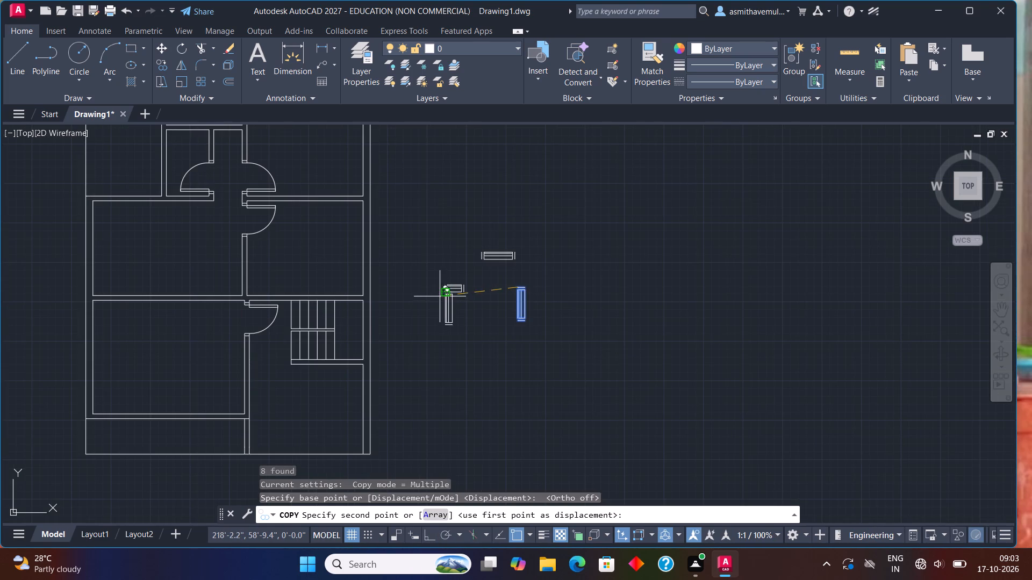
pyautogui.moveTo(438, 296); pyautogui.dragTo(510, 396, button='middle')
pyautogui.scroll(3, 435, 228)
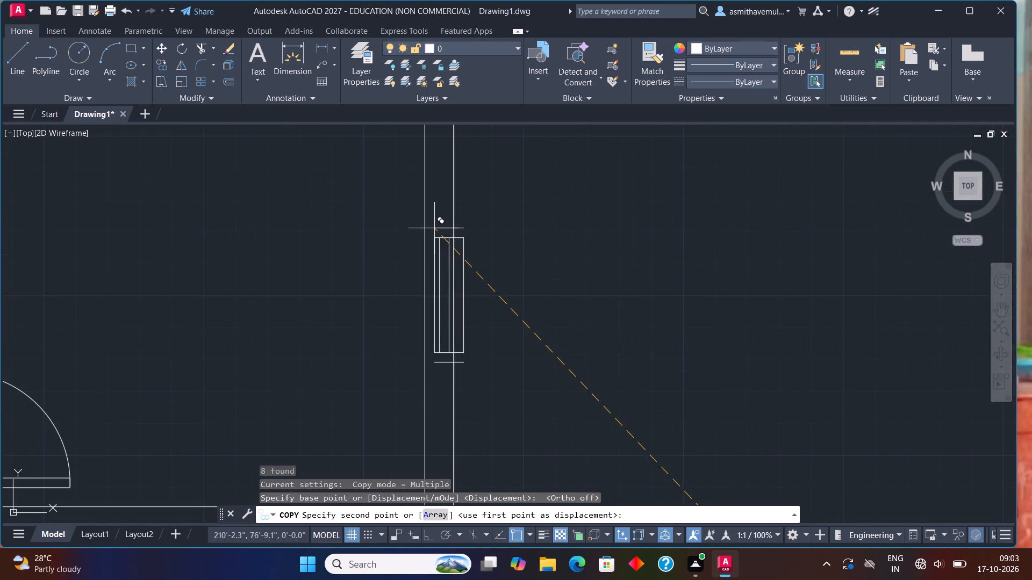
pyautogui.scroll(2, 424, 213)
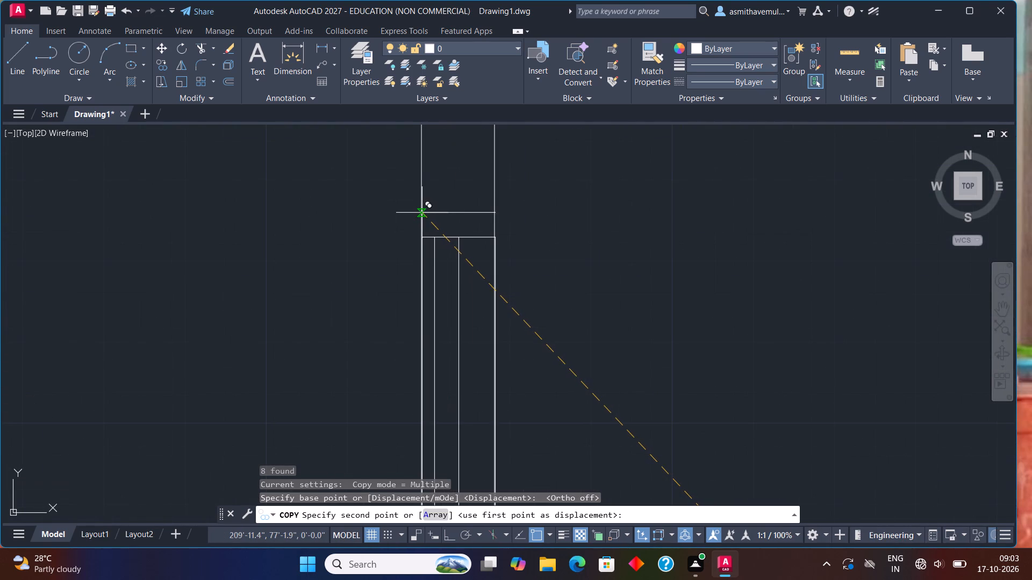
pyautogui.click(421, 213)
# Place another copy of the vertical 3' opening symbol in the right outer wall of the room above the staircase.
pyautogui.scroll(-3, 460, 259)
pyautogui.scroll(-2, 482, 328)
pyautogui.moveTo(478, 346); pyautogui.dragTo(476, 235, button='middle')
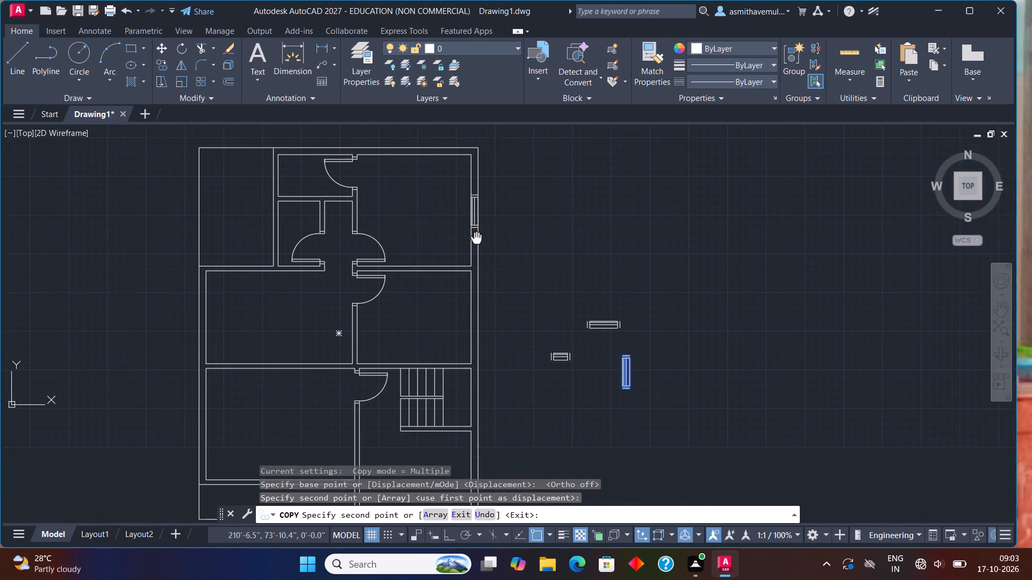
pyautogui.moveTo(476, 235); pyautogui.dragTo(476, 234, button='middle')
pyautogui.scroll(3, 479, 289)
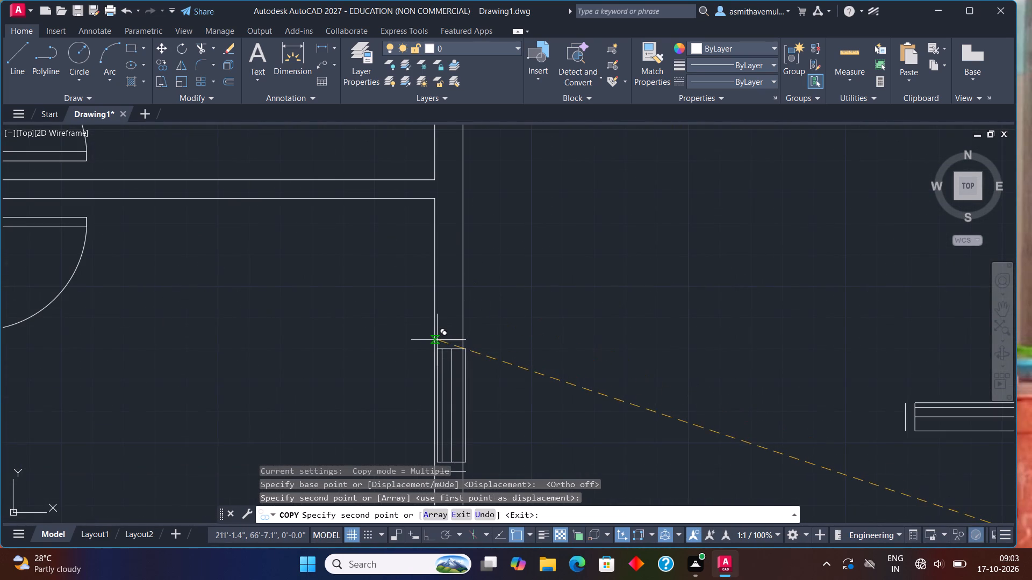
pyautogui.scroll(-1, 435, 222)
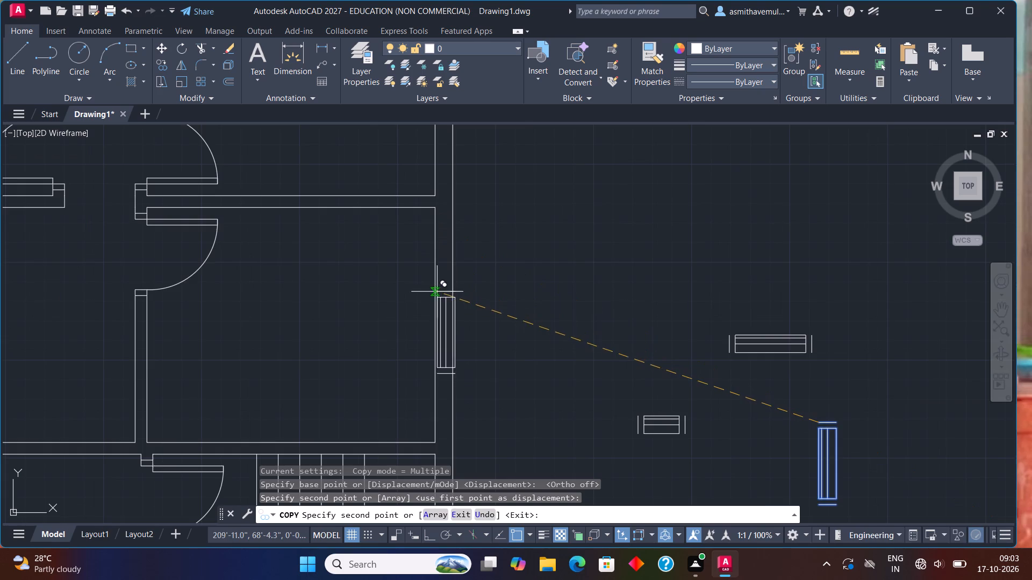
pyautogui.scroll(1, 438, 299)
pyautogui.click(432, 293)
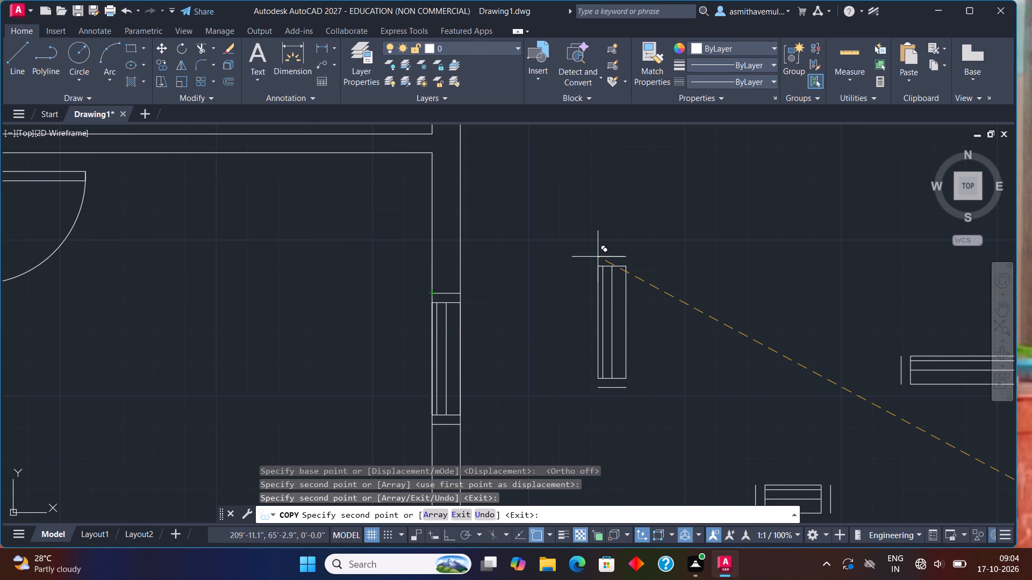
# Place one more copy of the vertical 3' opening symbol in the empty space just outside the right outer wall, and finish copying.
pyautogui.scroll(-3, 514, 73)
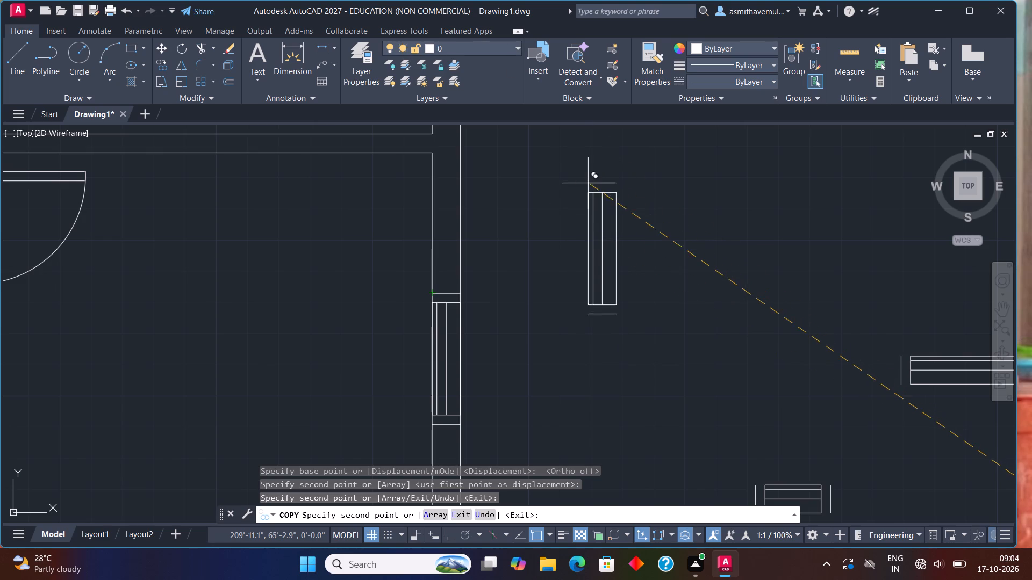
pyautogui.click(589, 185)
pyautogui.press('Escape')
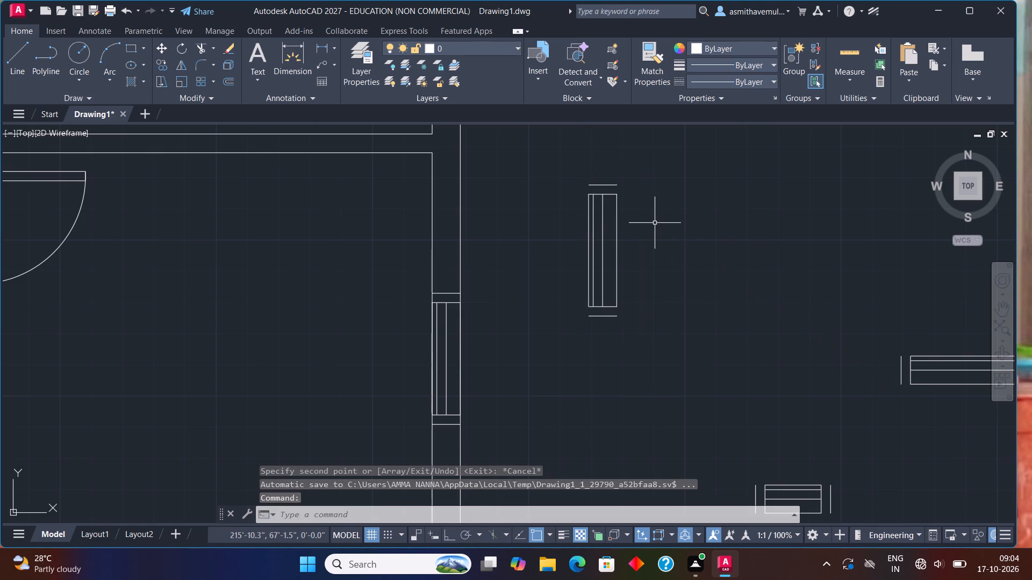
# Move the horizontal 3' opening symbol onto the bottom wall of the lower-left room, its top-left end on the wall's inner line.
pyautogui.scroll(-2, 650, 227)
pyautogui.moveTo(655, 303); pyautogui.dragTo(619, 236, button='middle')
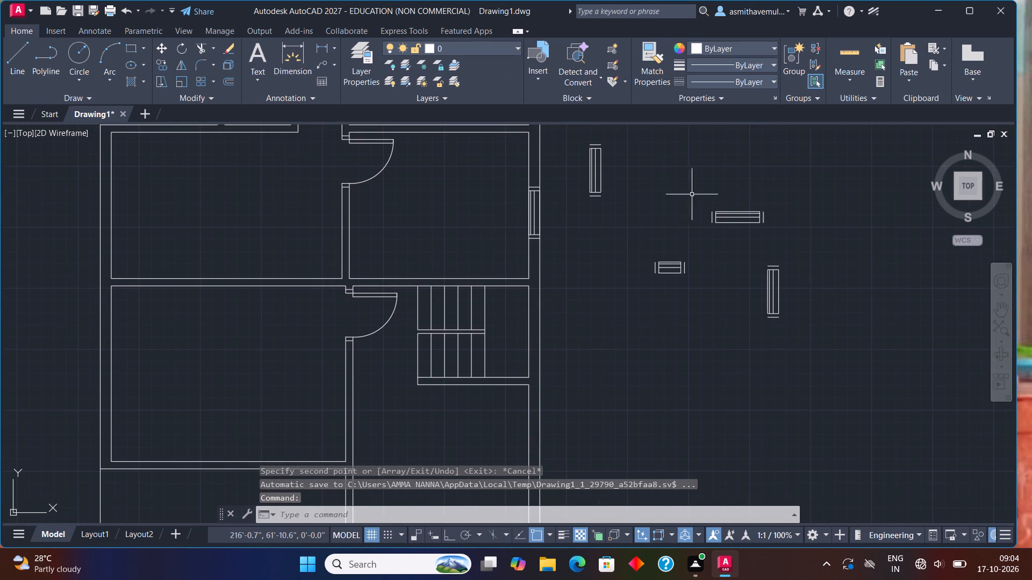
pyautogui.moveTo(748, 186); pyautogui.dragTo(804, 226)
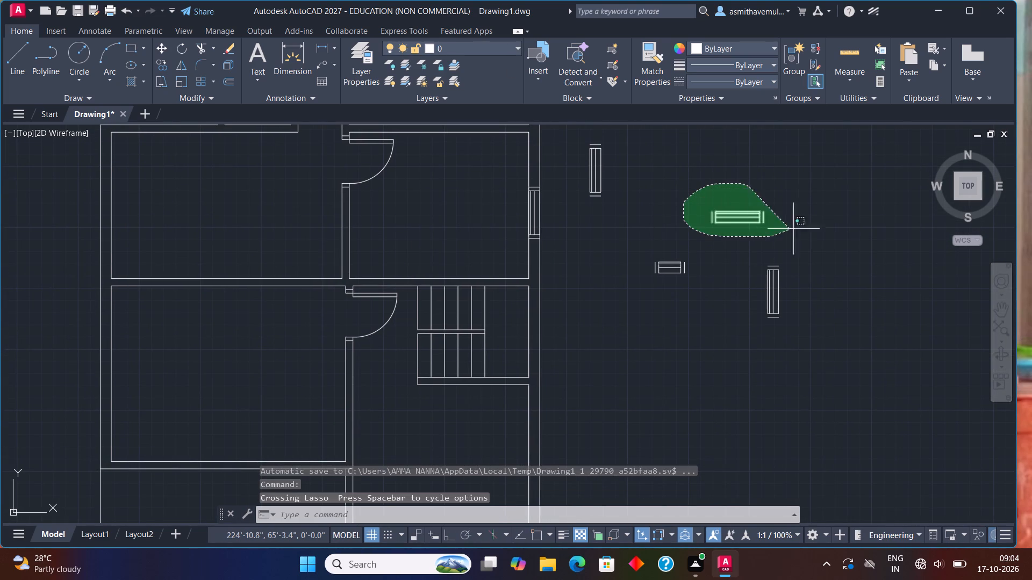
pyautogui.moveTo(804, 226); pyautogui.dragTo(807, 226)
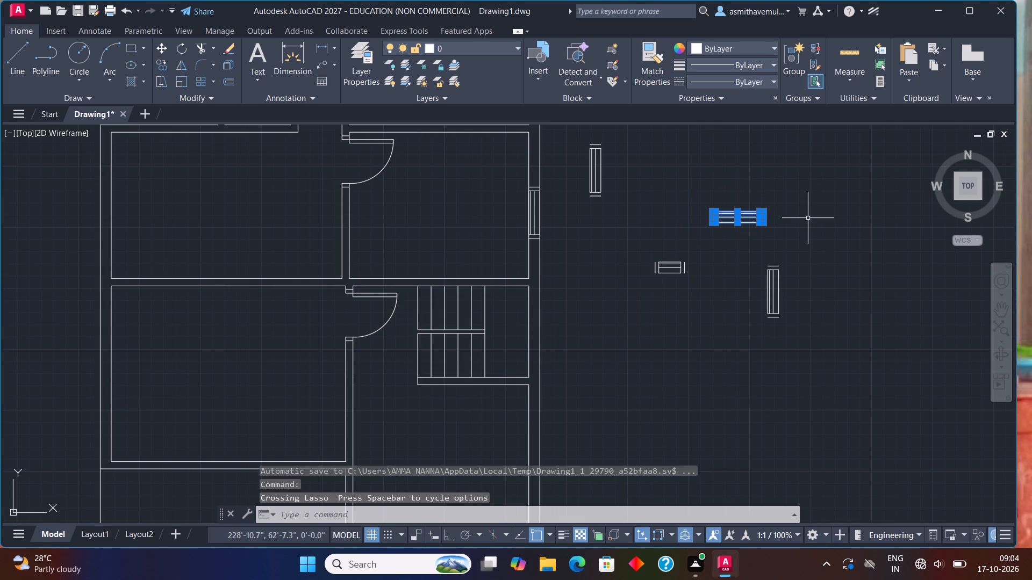
pyautogui.press('m')
pyautogui.press('Return')
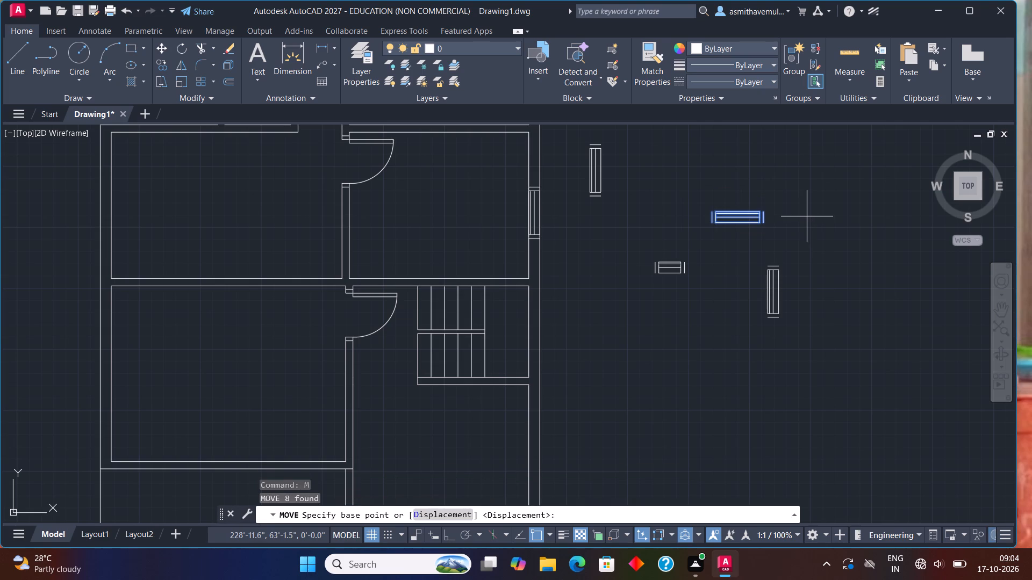
pyautogui.click(711, 210)
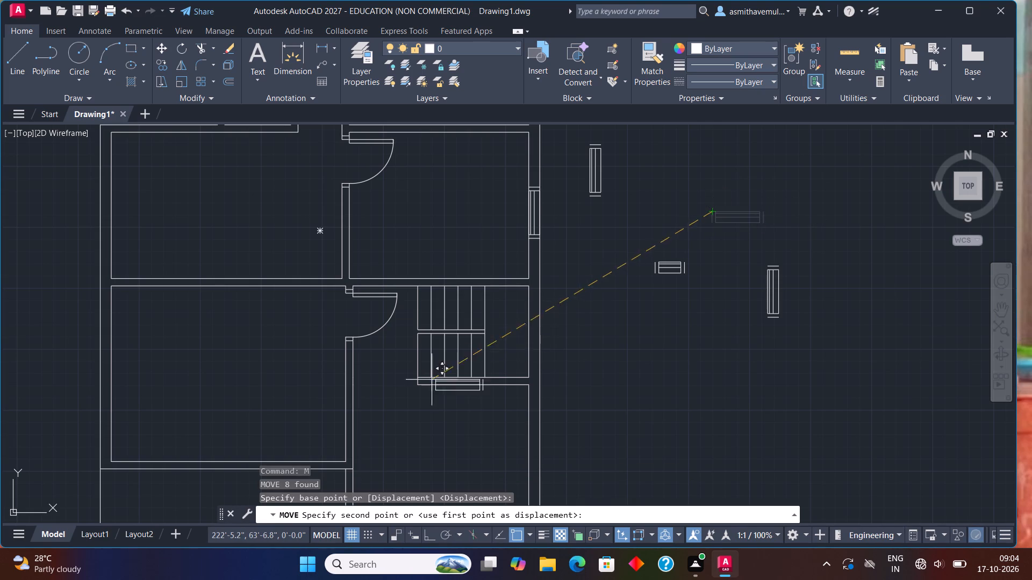
pyautogui.scroll(-1, 418, 393)
pyautogui.moveTo(406, 425); pyautogui.dragTo(415, 327, button='middle')
pyautogui.scroll(1, 330, 378)
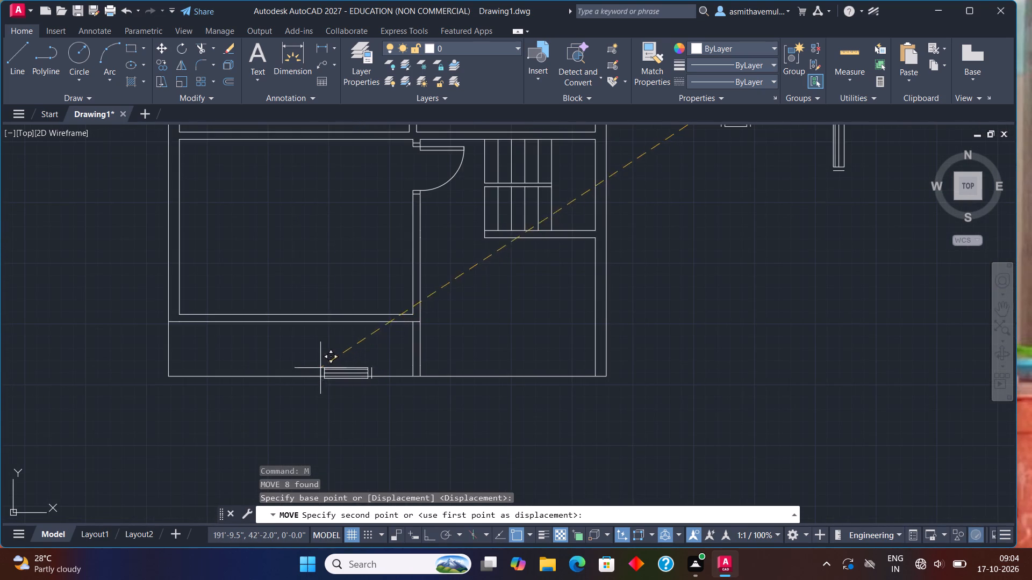
pyautogui.scroll(1, 316, 359)
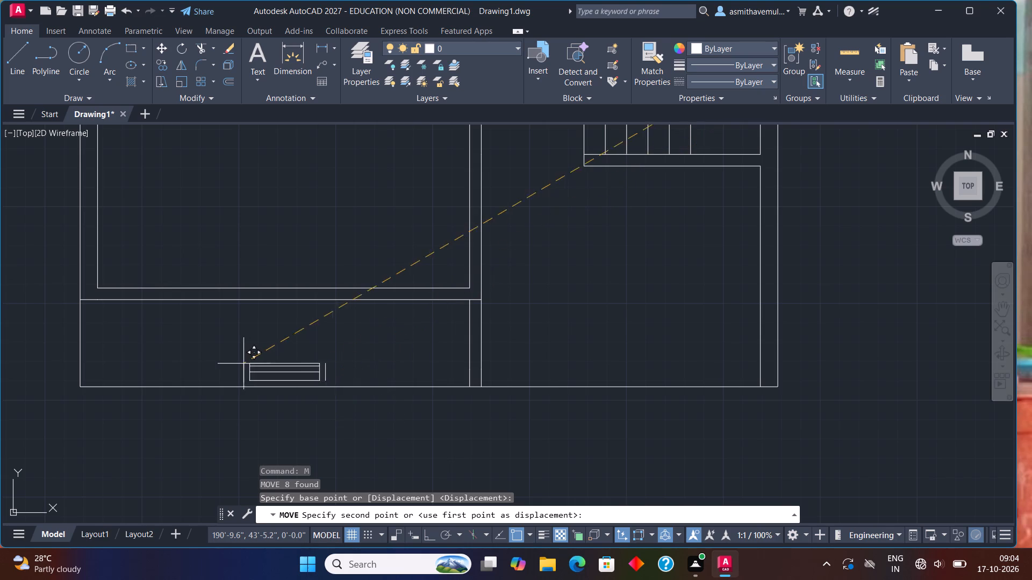
pyautogui.scroll(1, 252, 340)
pyautogui.scroll(1, 173, 257)
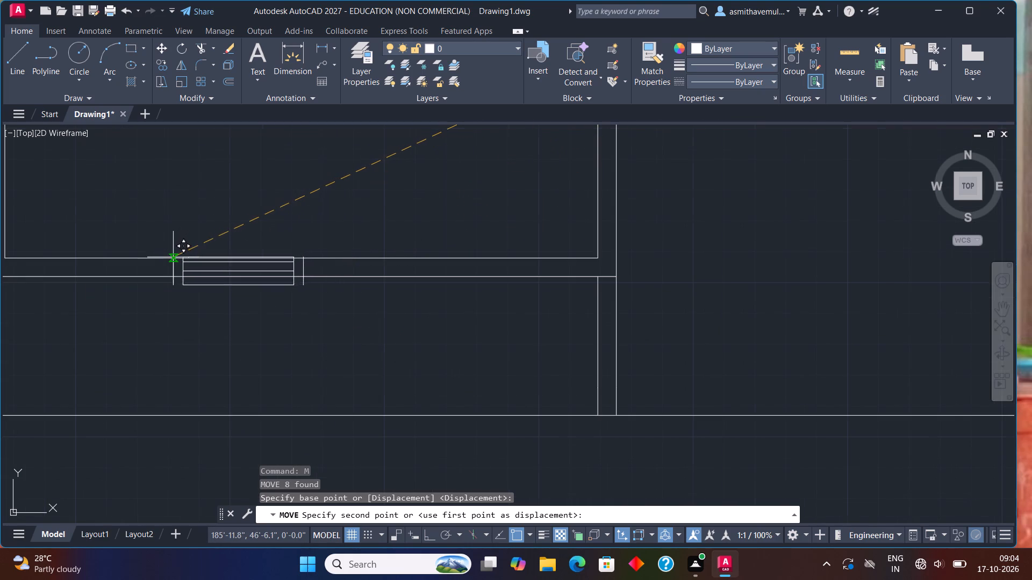
pyautogui.scroll(1, 173, 257)
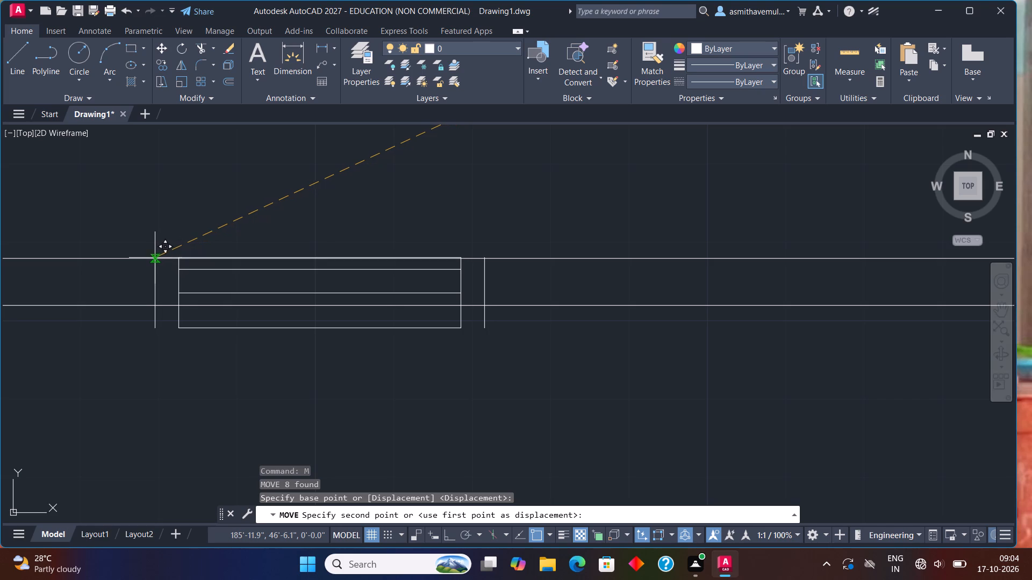
pyautogui.click(153, 259)
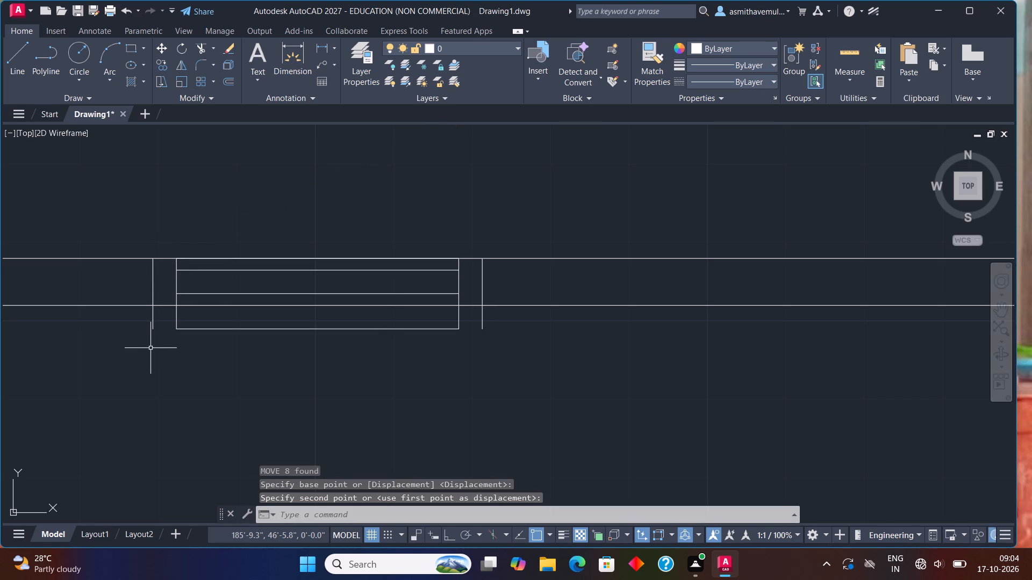
# Replace the lower line of the lower-left room's bottom wall with a 9" downward offset of its upper line.
pyautogui.click(102, 305)
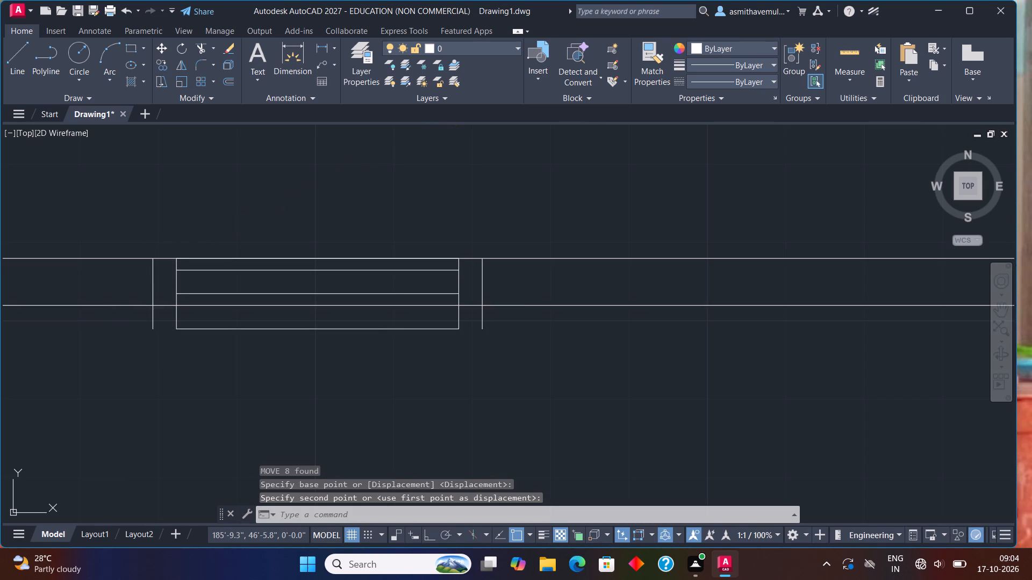
pyautogui.press('Delete')
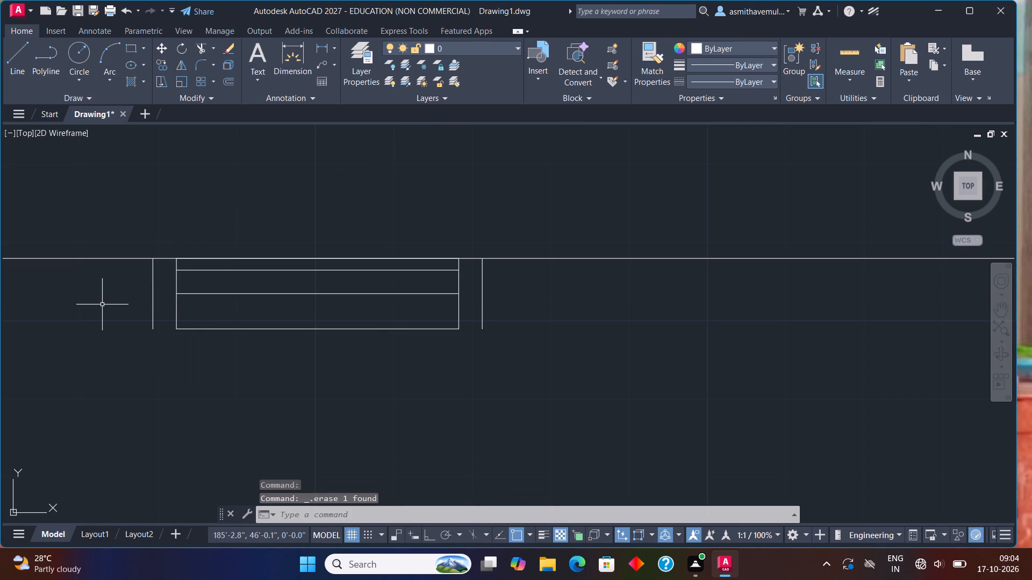
pyautogui.press('o')
pyautogui.press('Return')
pyautogui.write('9"')
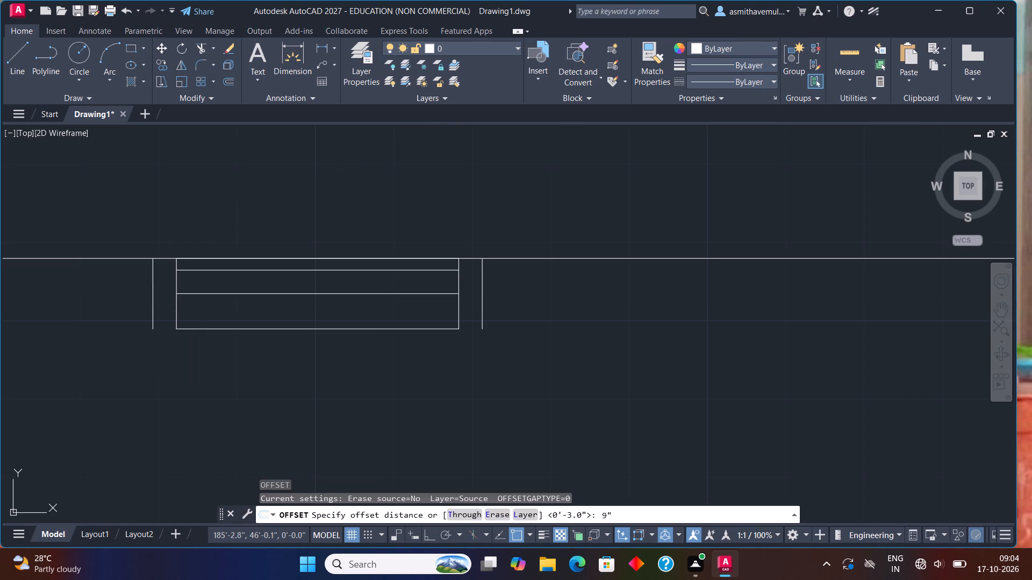
pyautogui.press('Return')
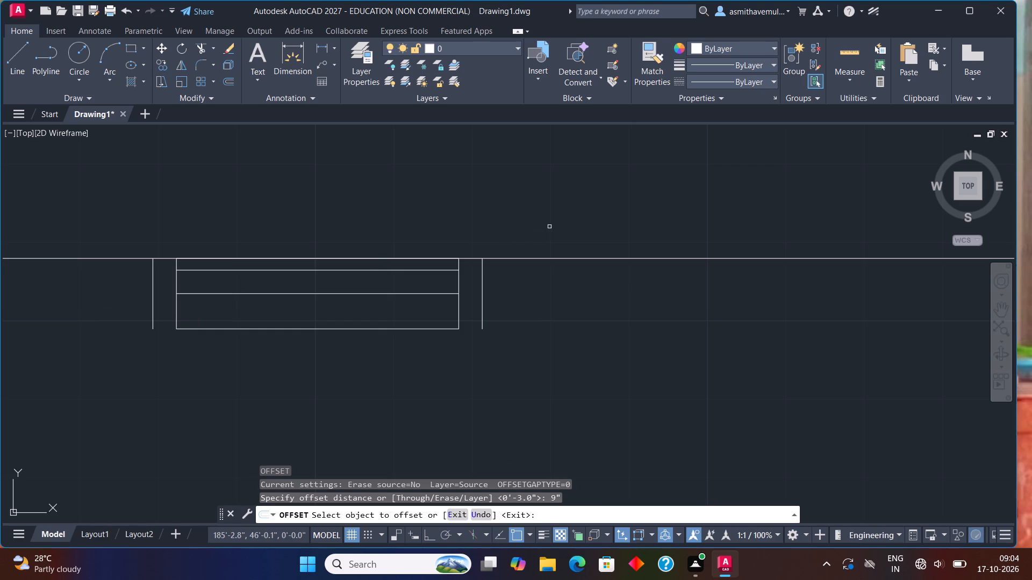
pyautogui.click(567, 257)
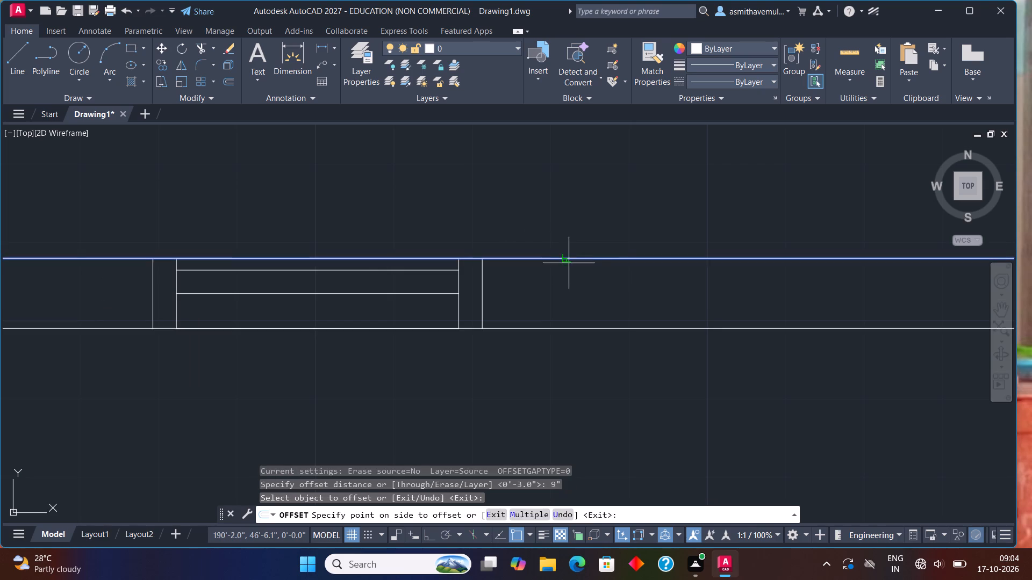
pyautogui.click(575, 295)
pyautogui.scroll(-3, 575, 295)
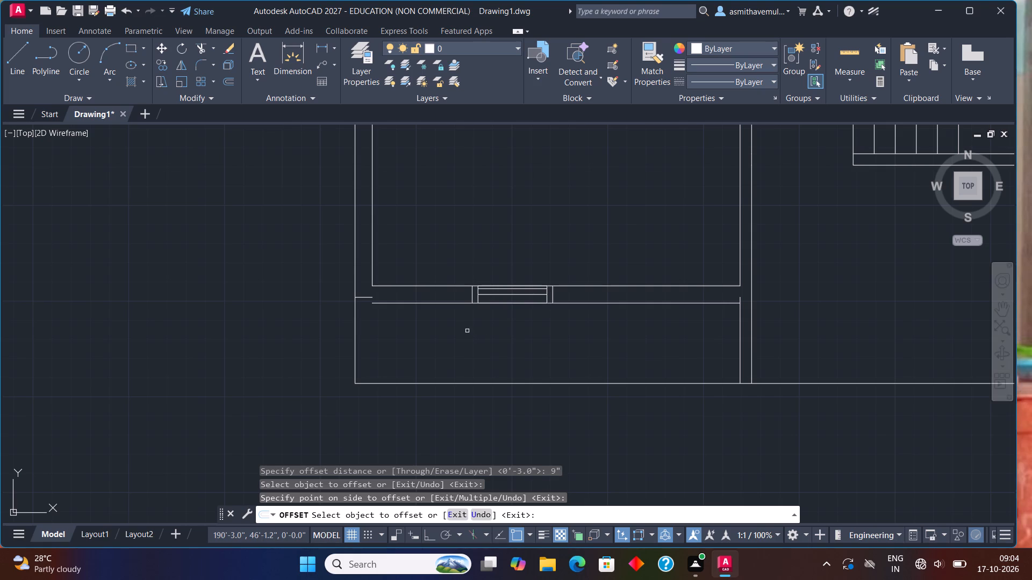
pyautogui.press('Escape')
# Extend the new lower wall line to the left outer wall line, and the room's right wall line down to the new line.
pyautogui.write('EXT')
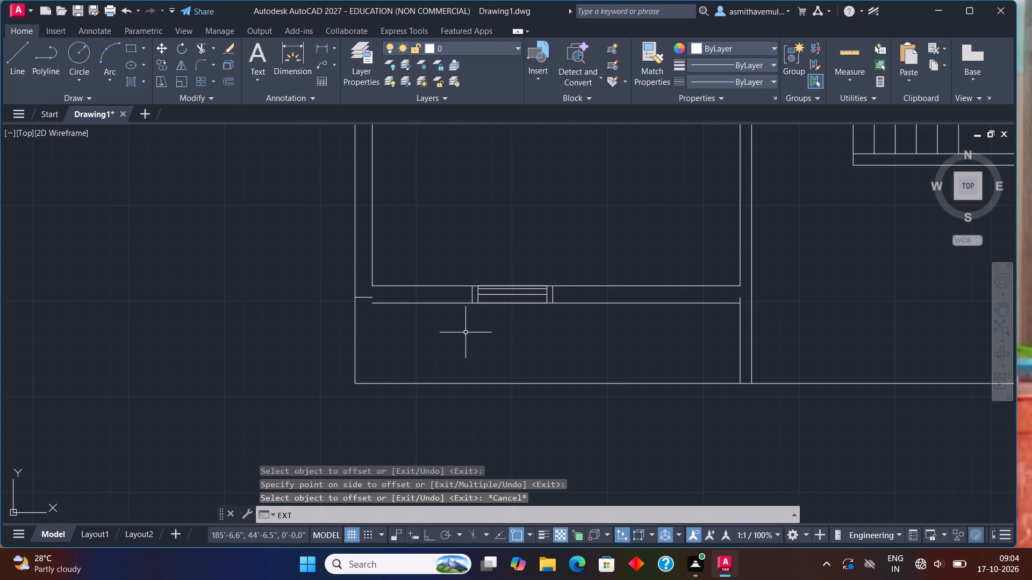
pyautogui.press('e')
pyautogui.write('ND')
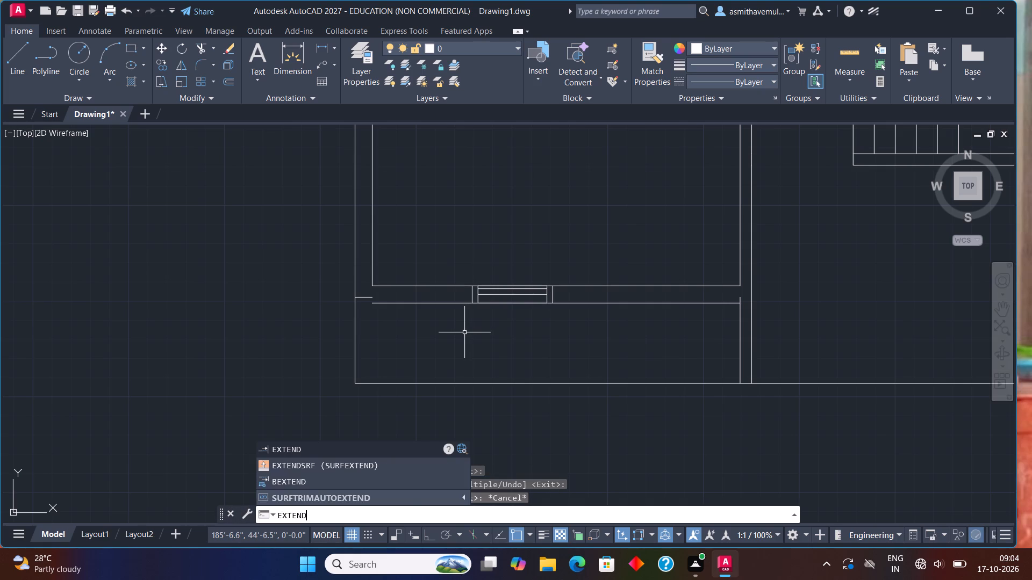
pyautogui.press('Return')
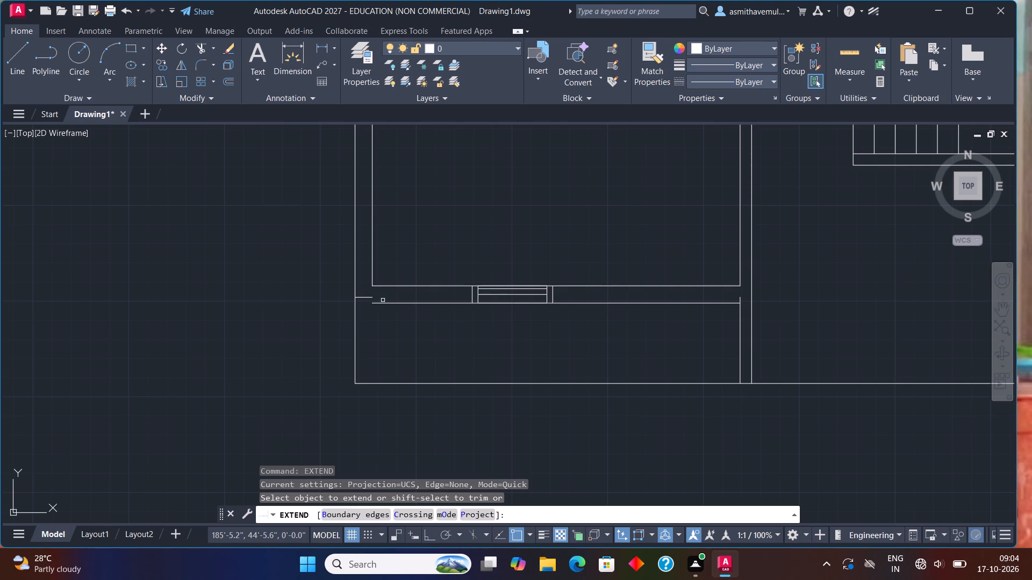
pyautogui.click(386, 302)
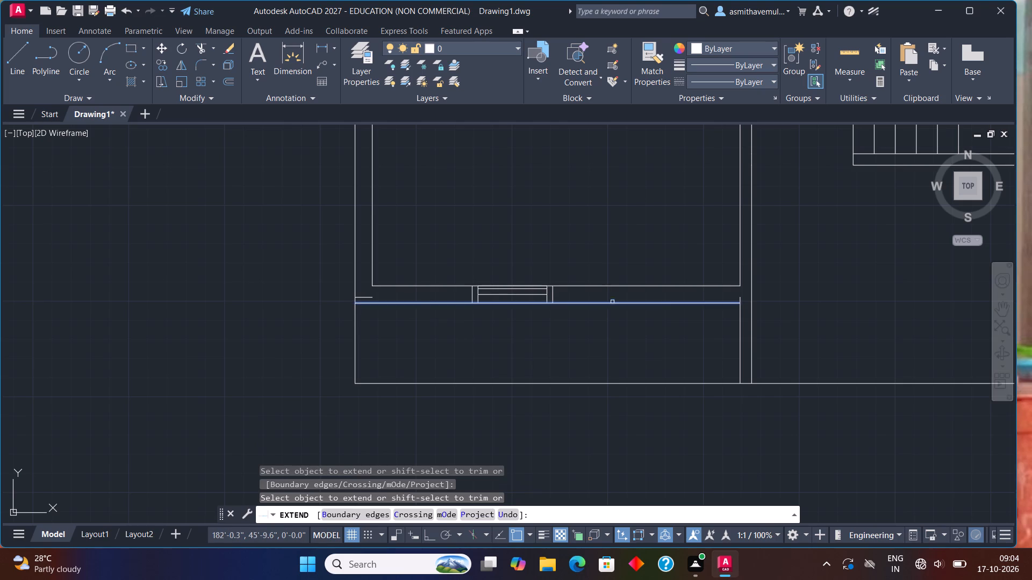
pyautogui.click(740, 279)
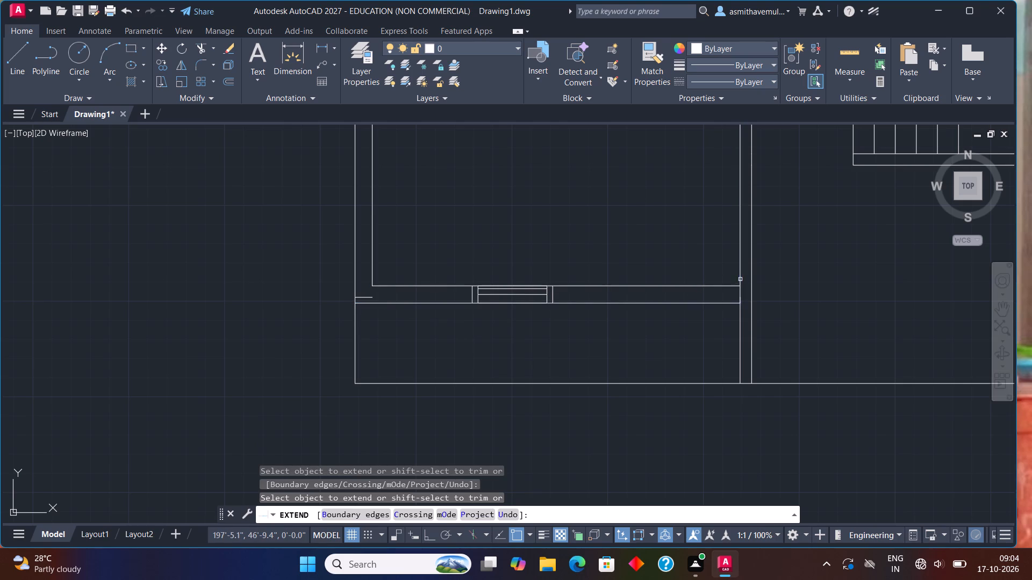
pyautogui.press('Escape')
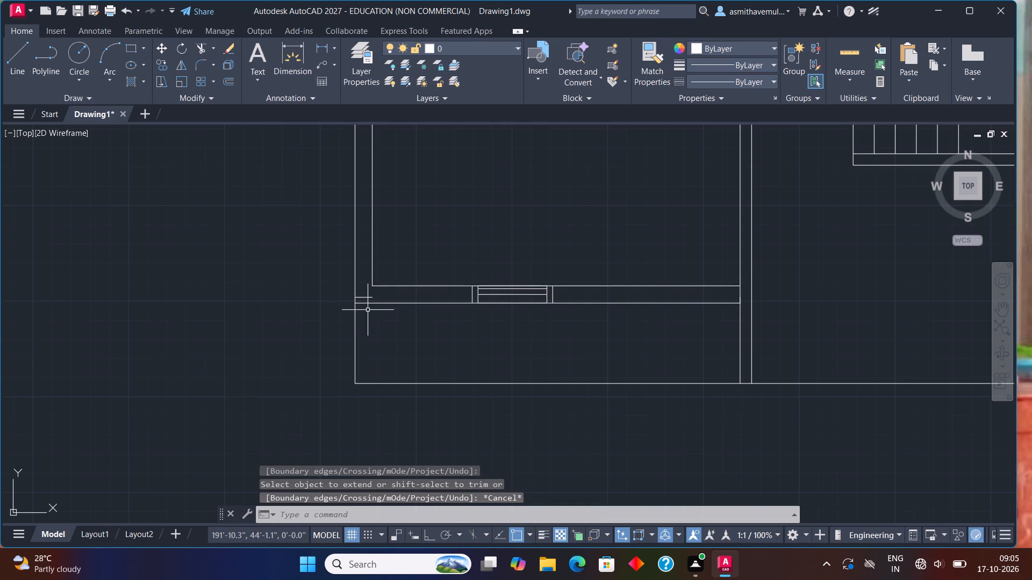
# Erase the leftover short horizontal line at the left end of the lower-left room's bottom wall.
pyautogui.click(365, 296)
pyautogui.press('Delete')
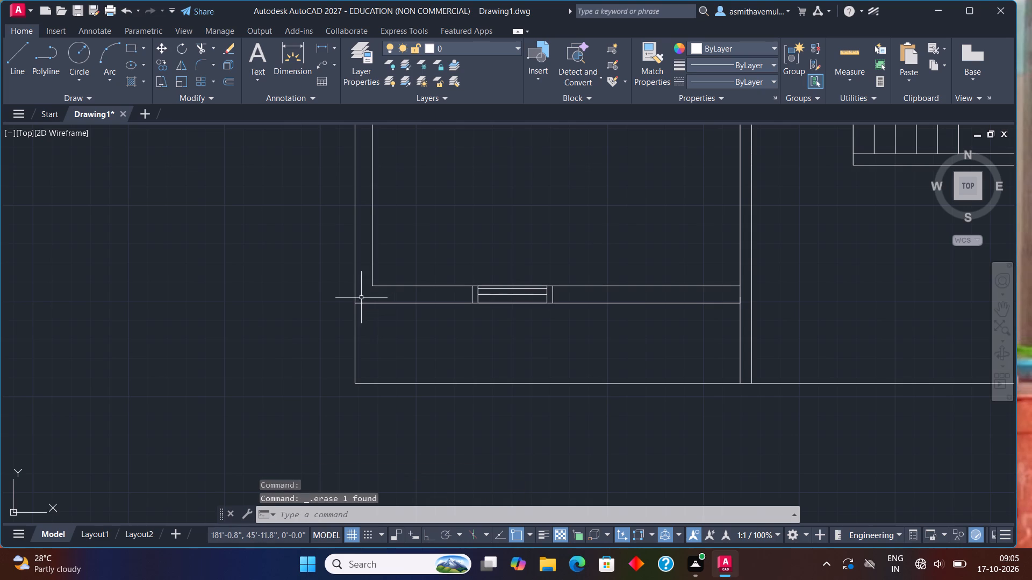
# Copy the horizontal 1'6" opening symbol beside the plan to a free spot above the vertical 3' symbol.
pyautogui.scroll(-2, 368, 301)
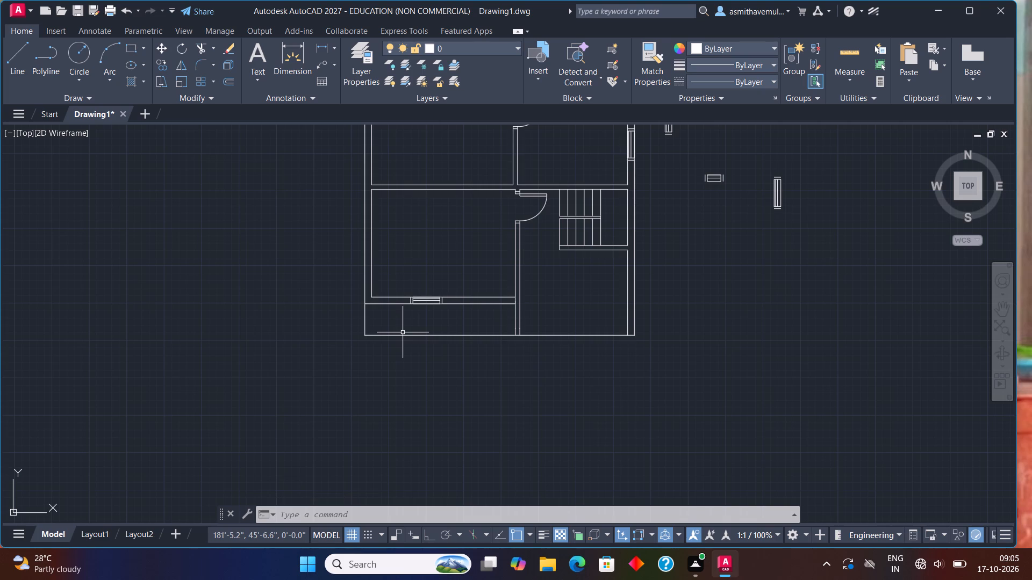
pyautogui.moveTo(692, 219); pyautogui.dragTo(587, 306, button='middle')
pyautogui.scroll(1, 586, 307)
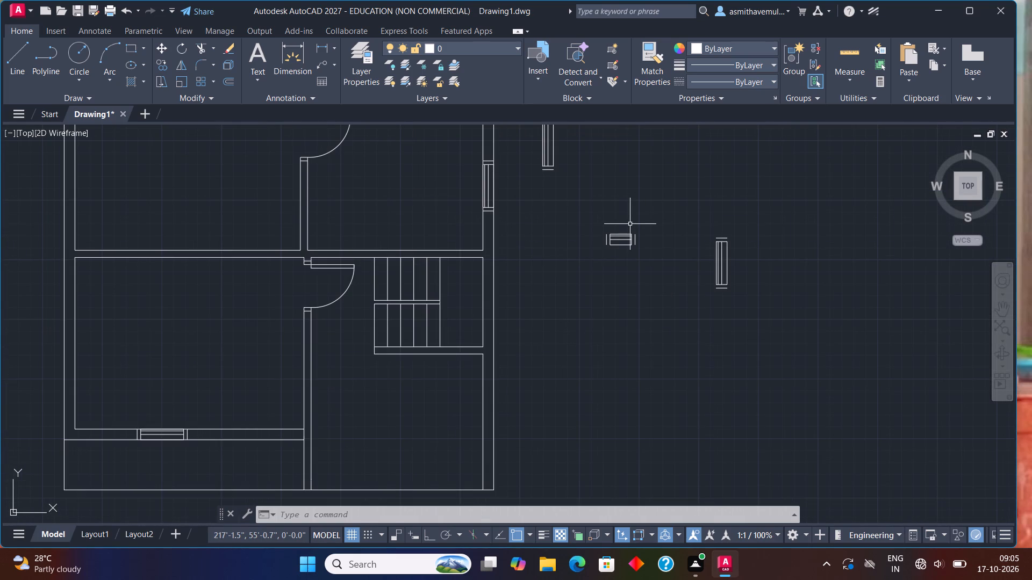
pyautogui.moveTo(630, 222); pyautogui.dragTo(684, 261)
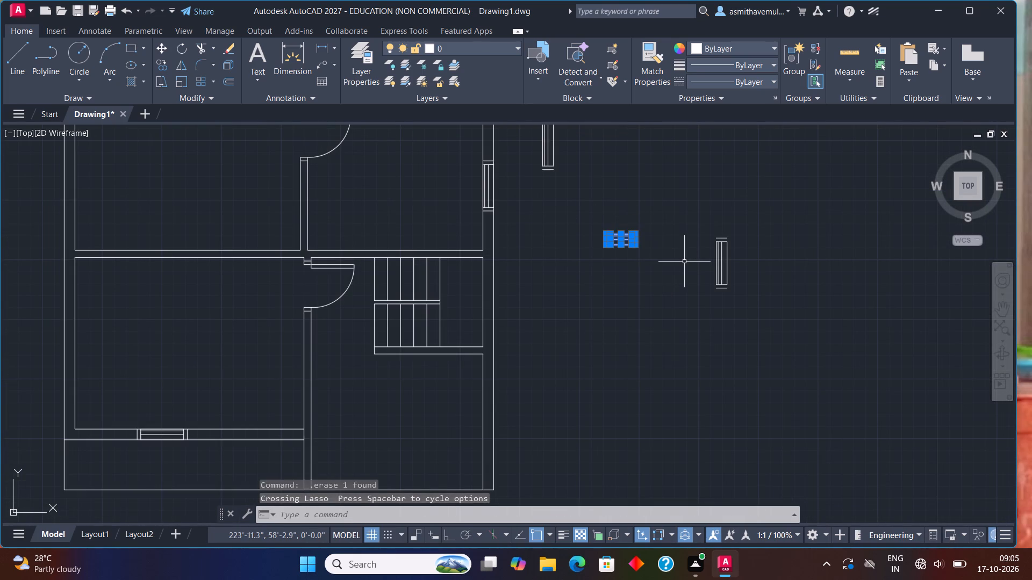
pyautogui.write('COPY')
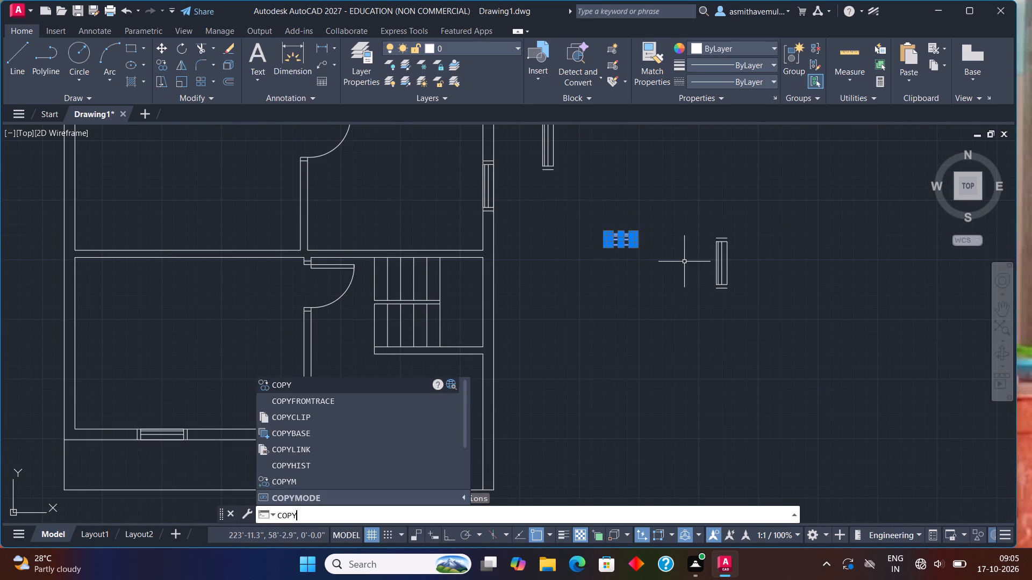
pyautogui.press('Return')
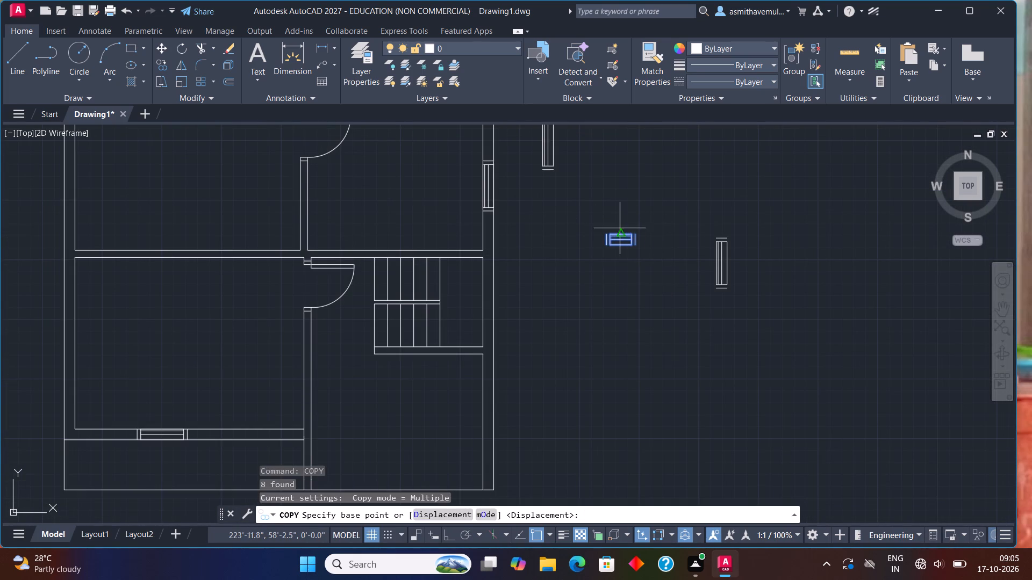
pyautogui.click(636, 233)
pyautogui.click(716, 193)
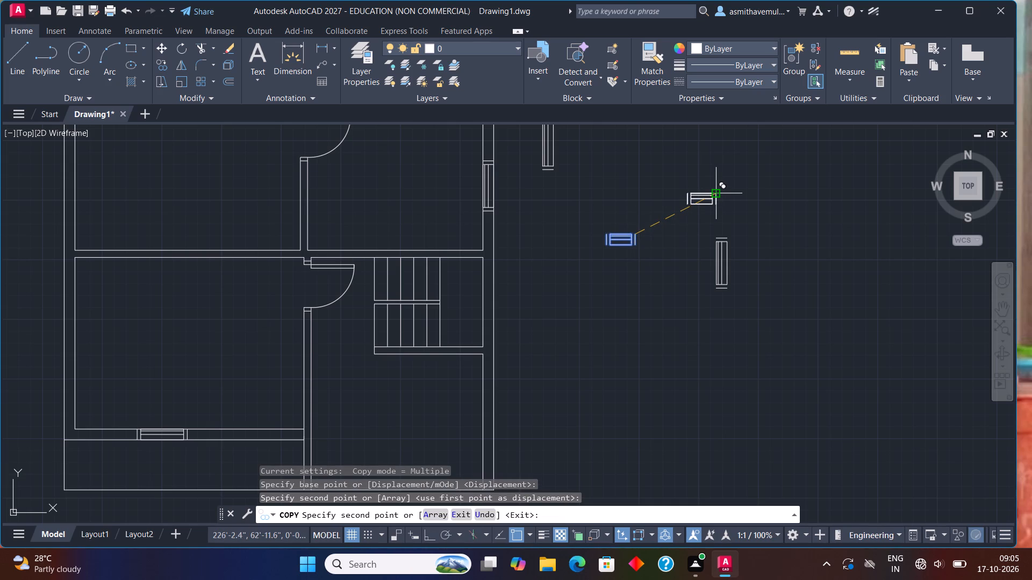
pyautogui.press('Escape')
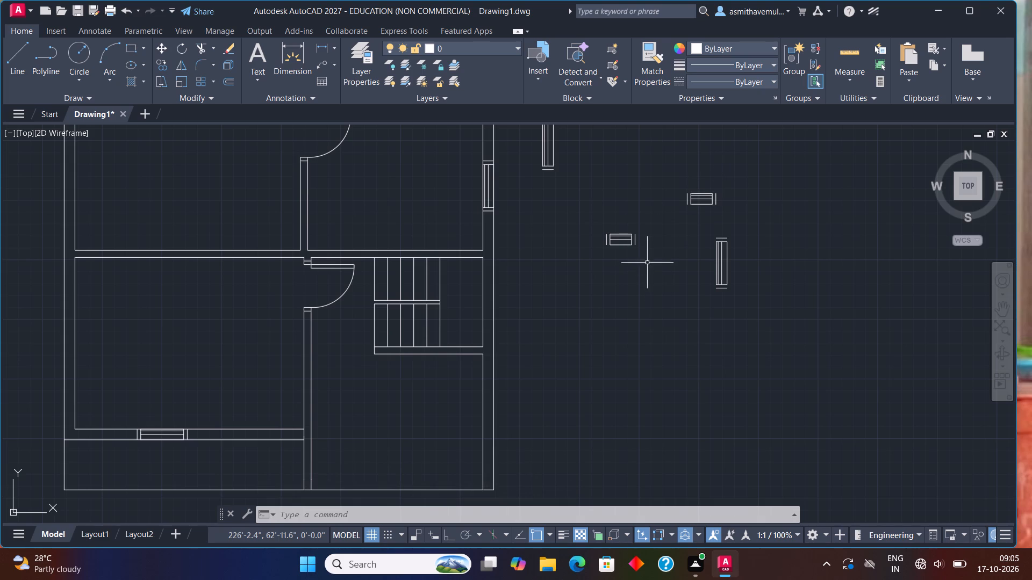
# Rotate the original horizontal 1'6" opening symbol to vertical about its top-left end, with Ortho on.
pyautogui.moveTo(648, 259); pyautogui.dragTo(567, 250)
pyautogui.write('RO')
pyautogui.press('Return')
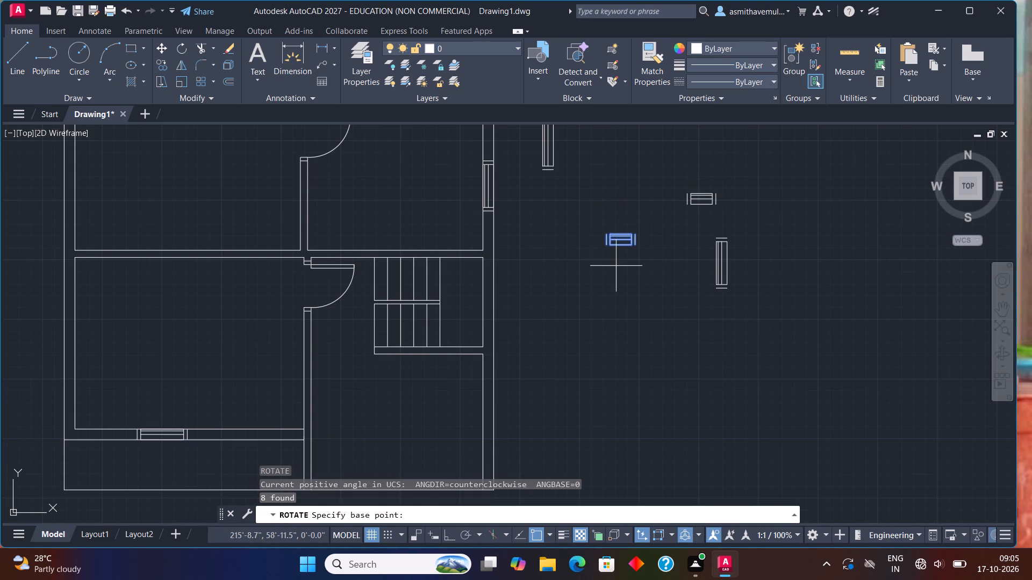
pyautogui.click(608, 231)
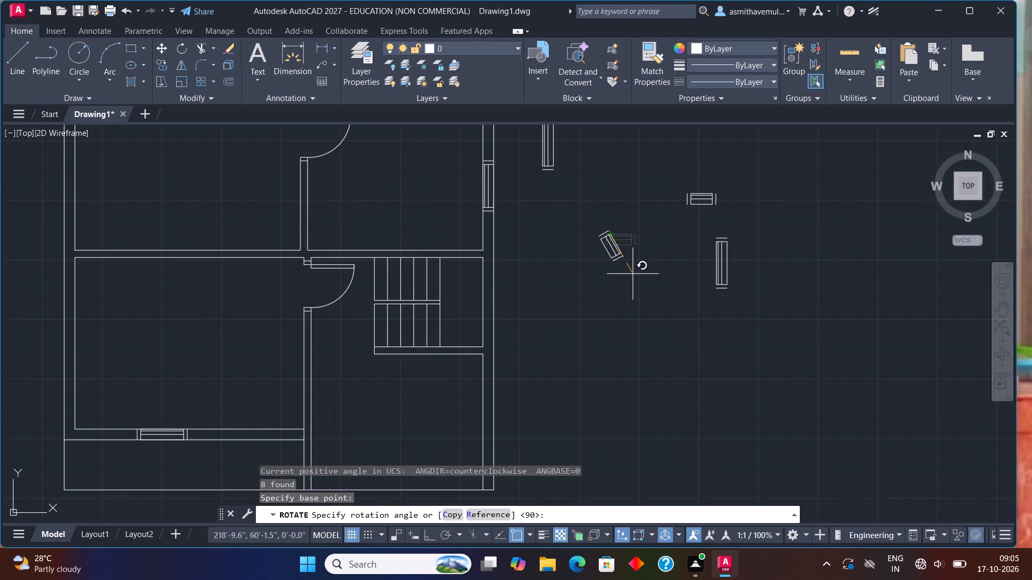
pyautogui.press('F8')
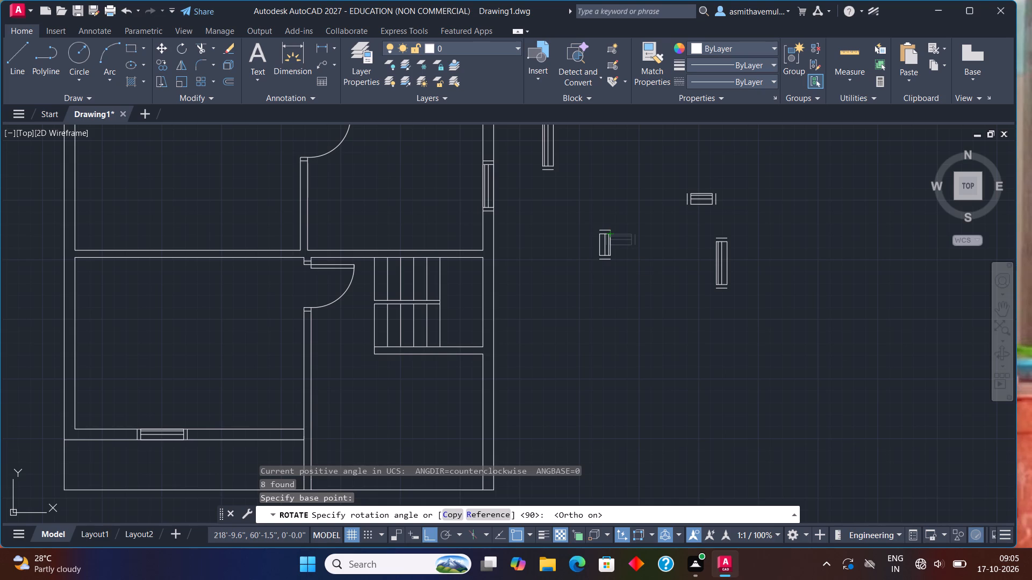
pyautogui.click(629, 302)
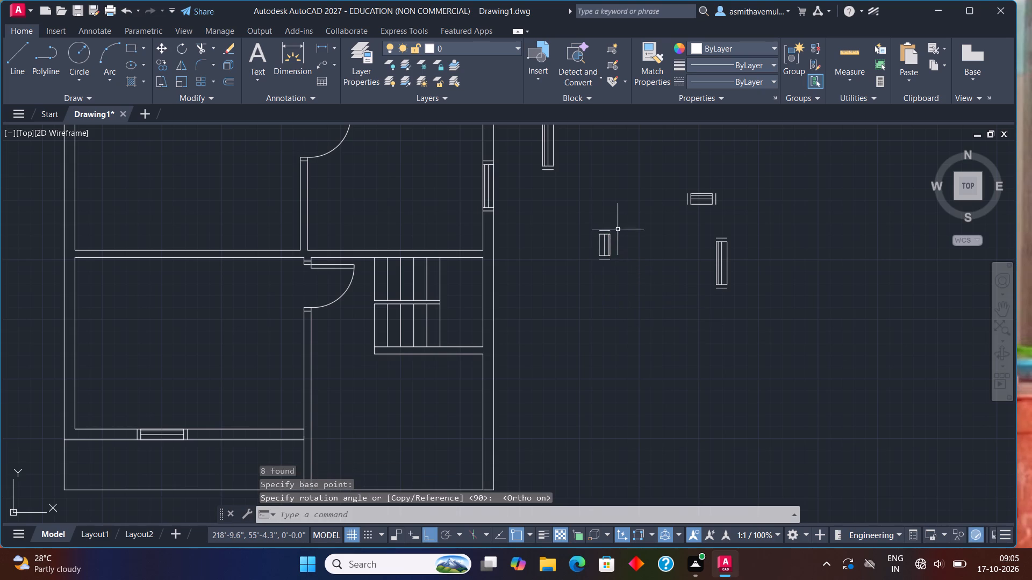
# Copy the vertical 1'6" opening symbol into the left wall of the topmost small room, its top-right end on the wall's inner line.
pyautogui.moveTo(618, 220); pyautogui.dragTo(630, 288)
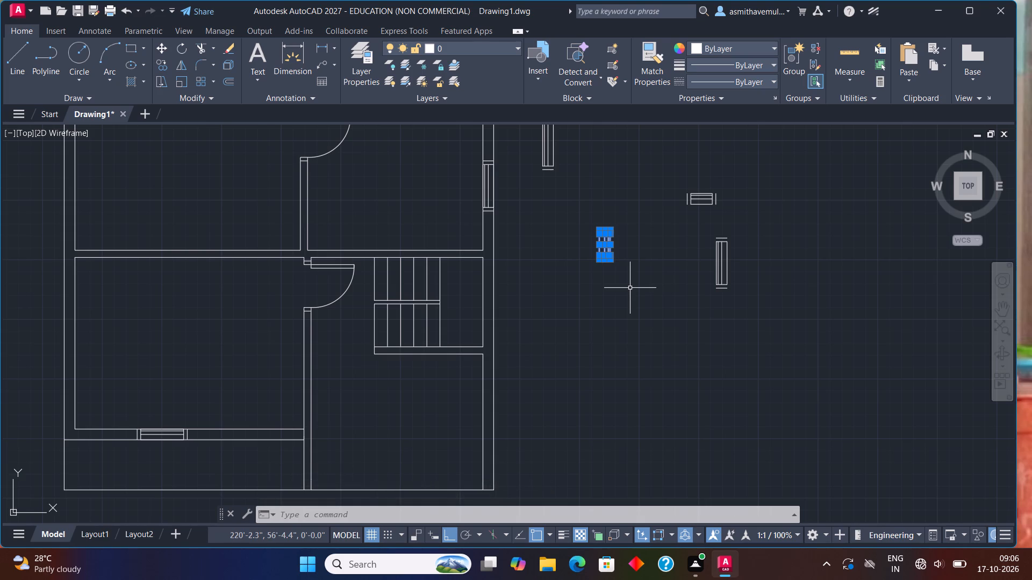
pyautogui.write('COPY')
pyautogui.press('Return')
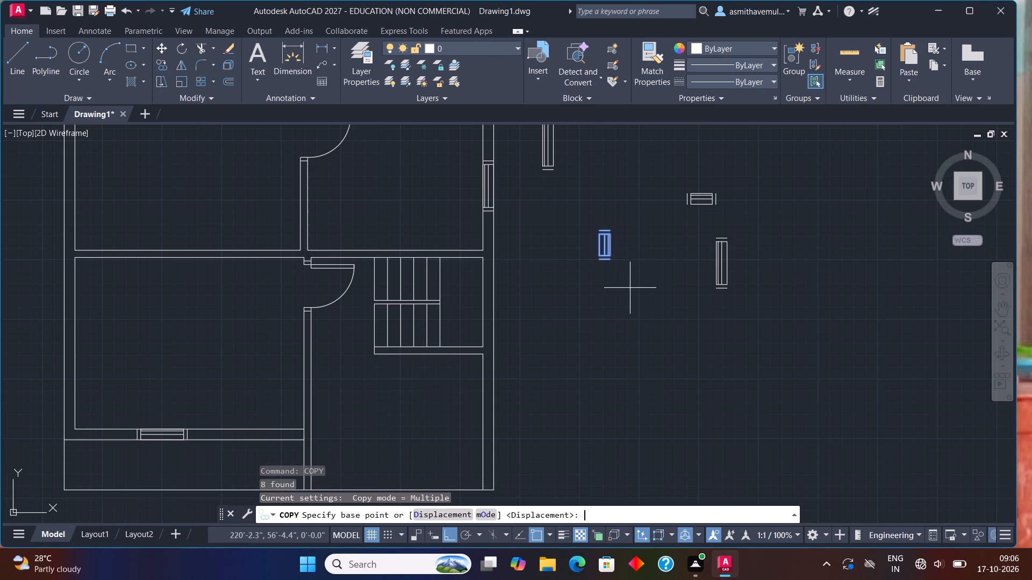
pyautogui.press('F8')
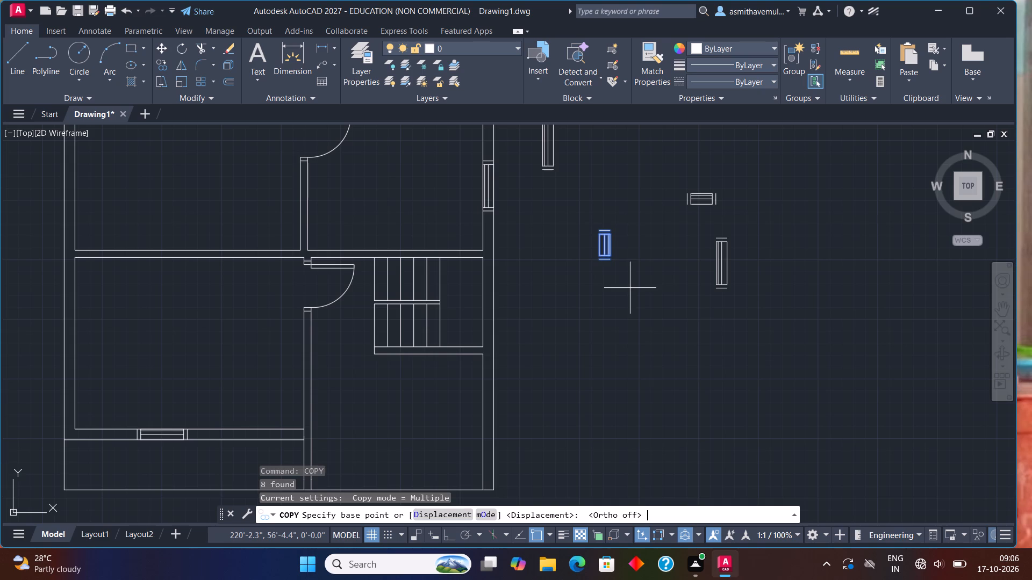
pyautogui.click(611, 230)
pyautogui.scroll(-1, 344, 229)
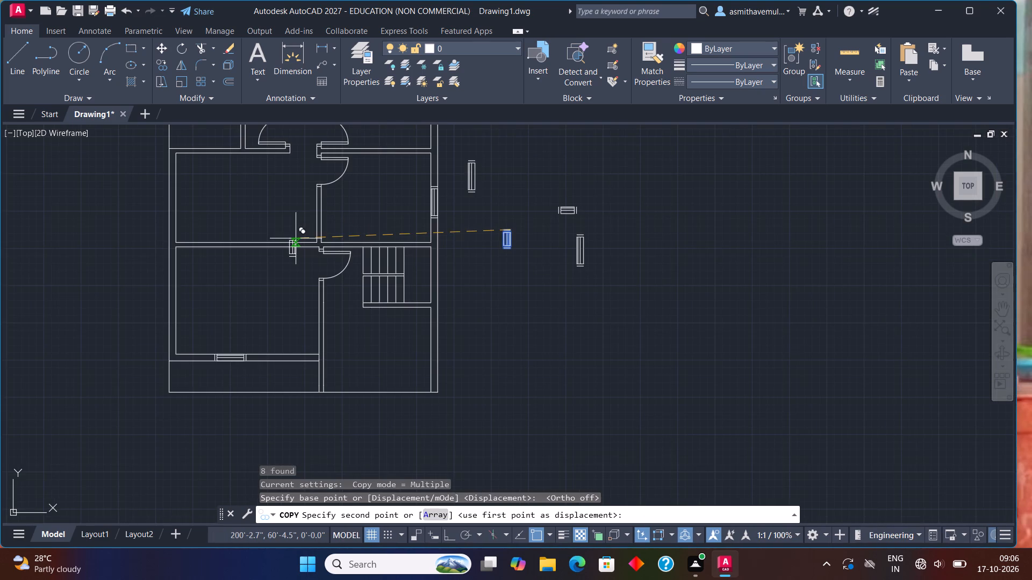
pyautogui.moveTo(317, 290); pyautogui.dragTo(352, 394, button='middle')
pyautogui.scroll(1, 277, 197)
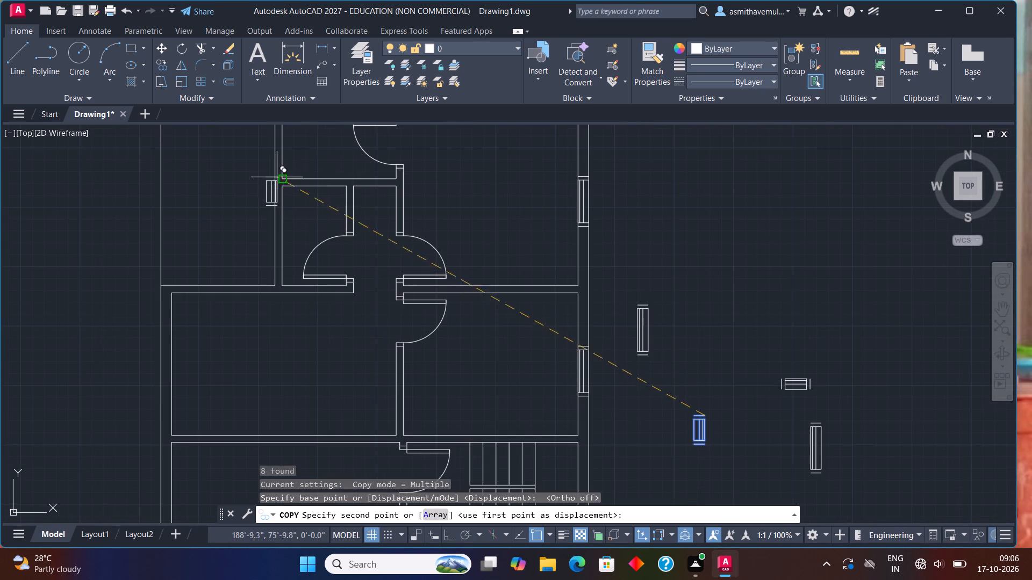
pyautogui.moveTo(281, 161); pyautogui.dragTo(284, 295, button='middle')
pyautogui.scroll(2, 284, 269)
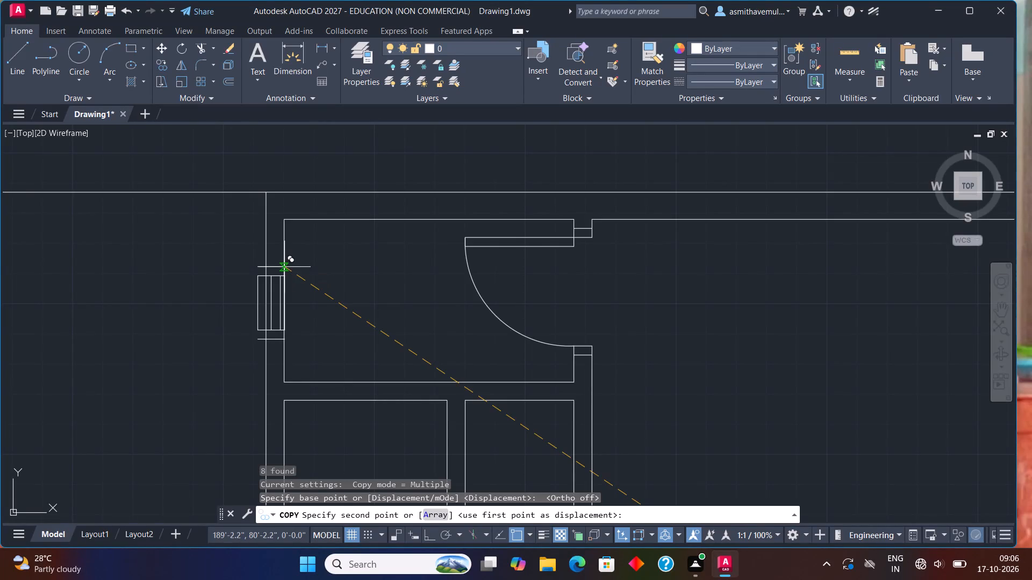
pyautogui.scroll(4, 300, 274)
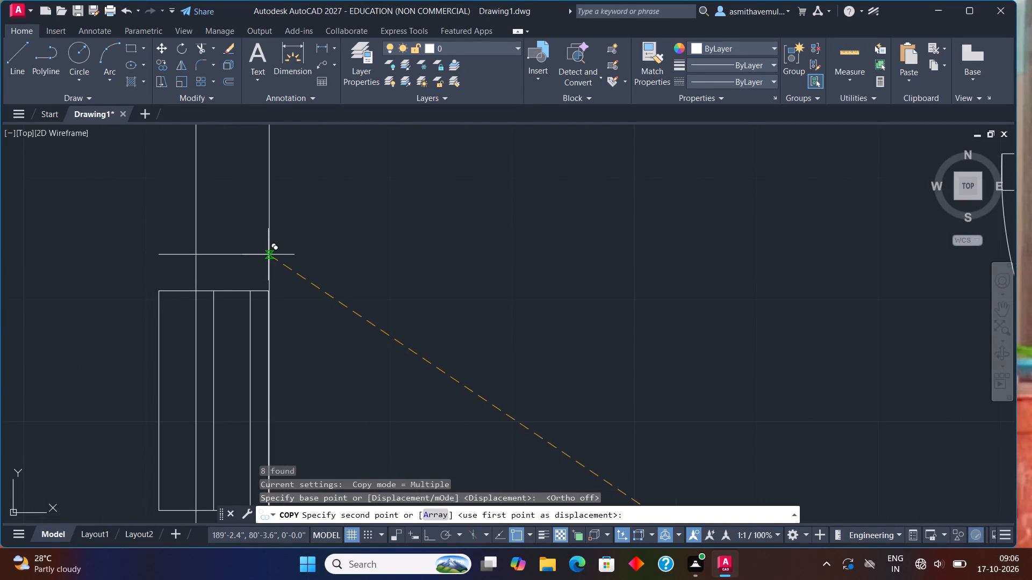
pyautogui.click(269, 255)
# Place another copy of the vertical 1'6" symbol in the left wall of the small room below, its top-right end on the inner line.
pyautogui.scroll(-4, 290, 252)
pyautogui.moveTo(319, 324); pyautogui.dragTo(283, 234, button='middle')
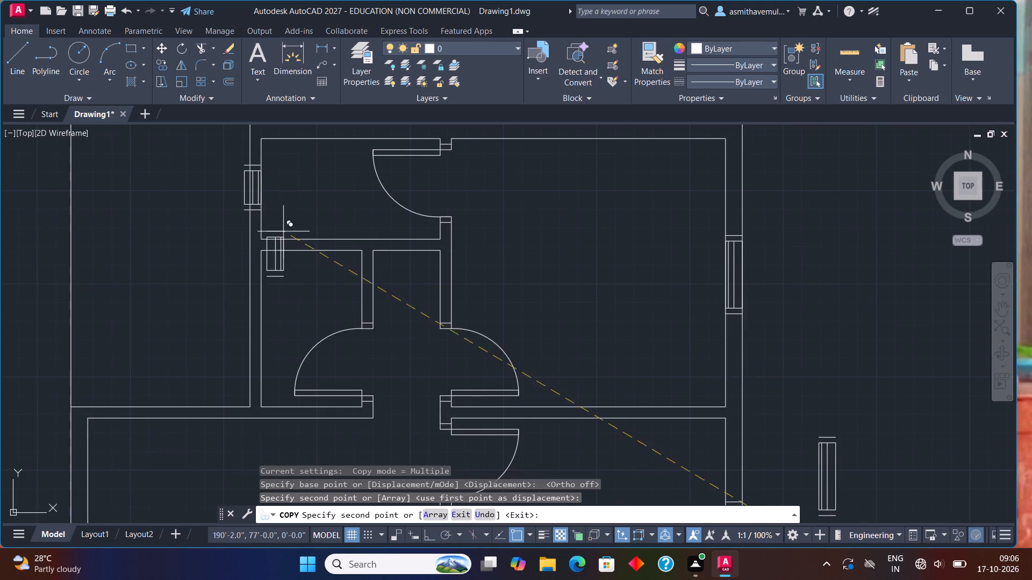
pyautogui.scroll(3, 275, 311)
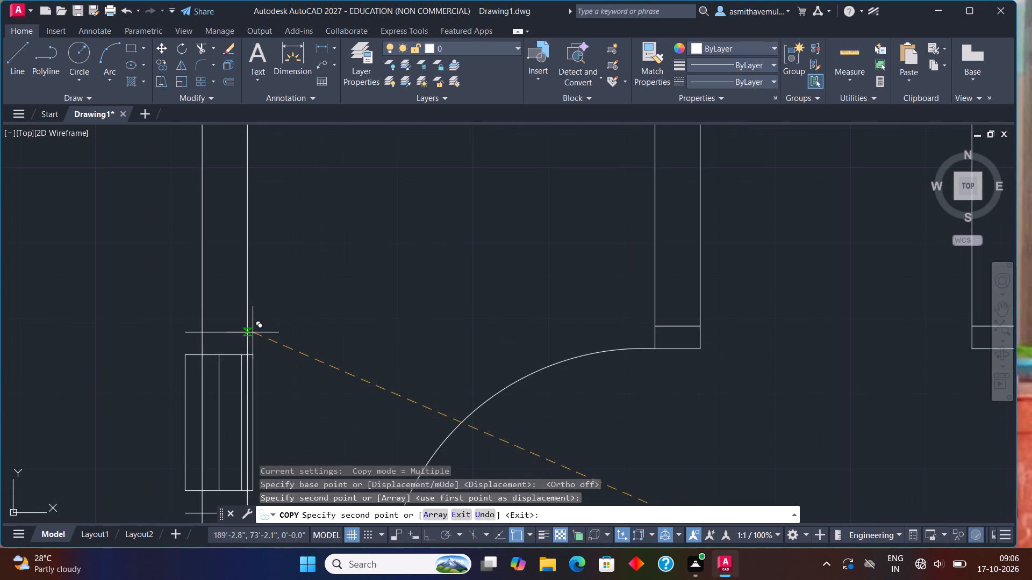
pyautogui.click(247, 327)
pyautogui.scroll(-1, 297, 309)
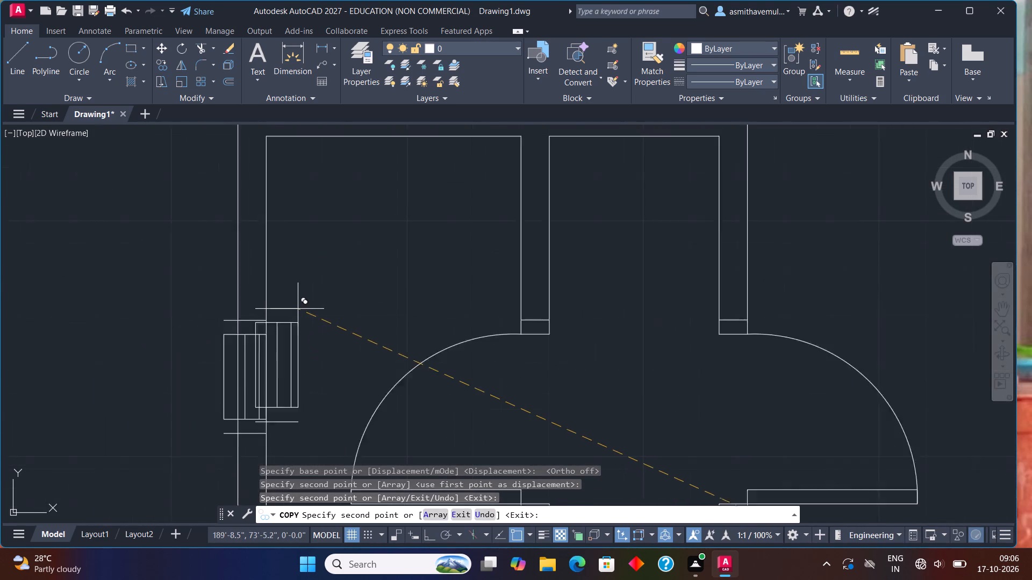
pyautogui.scroll(-3, 299, 308)
pyautogui.press('Escape')
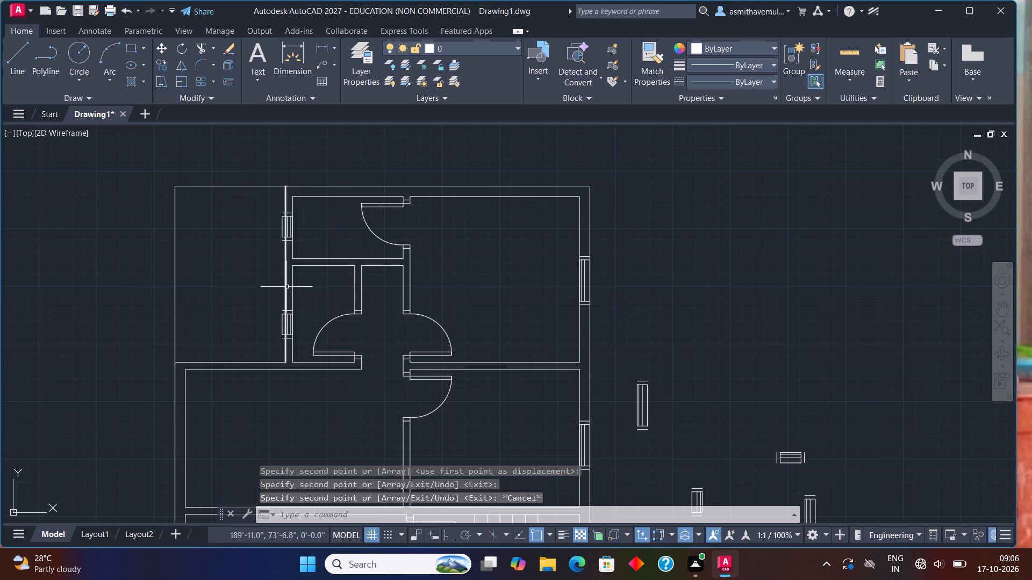
# Replace the outer line of the two small rooms' left wall with 9" leftward offsets of both inner lines.
pyautogui.click(286, 287)
pyautogui.press('Delete')
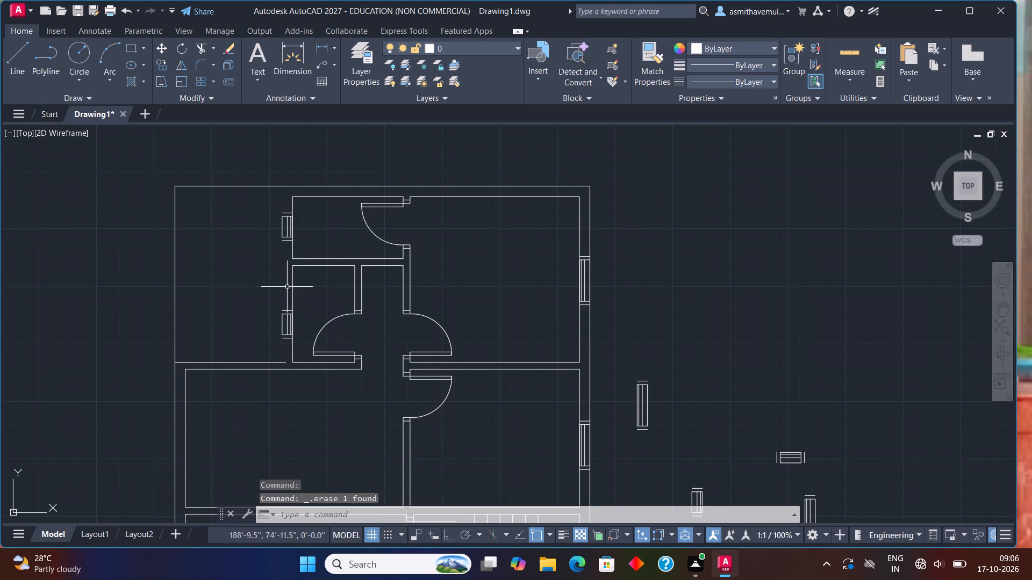
pyautogui.press('o')
pyautogui.press('Return')
pyautogui.press('9')
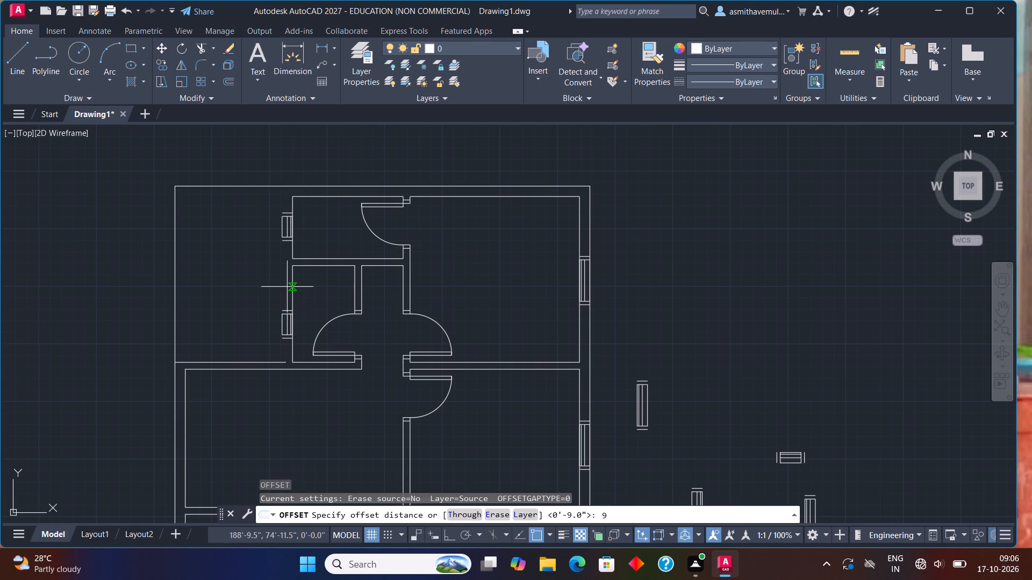
pyautogui.hotkey('shift', '"')
pyautogui.press('Return')
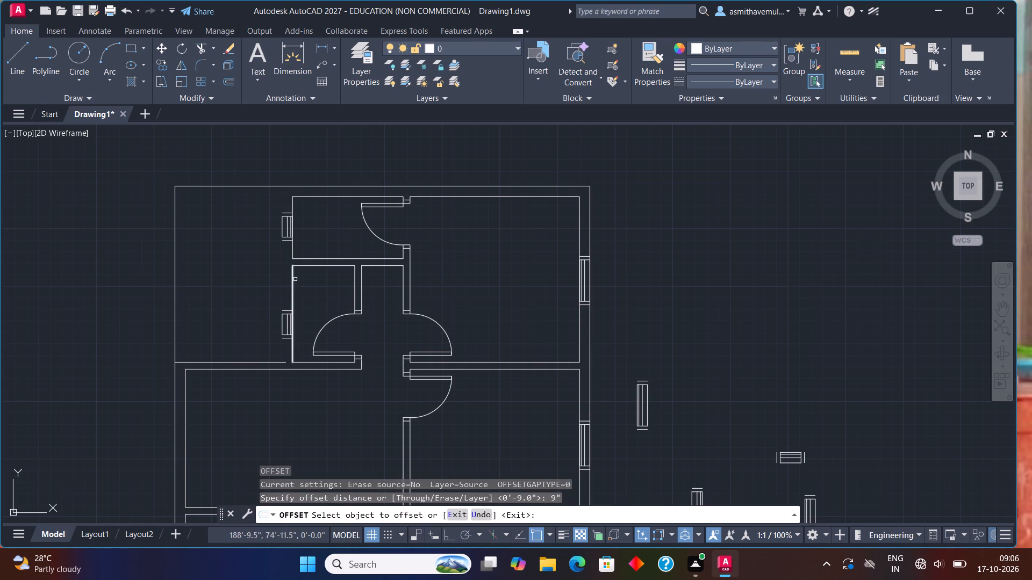
pyautogui.click(294, 280)
pyautogui.click(273, 281)
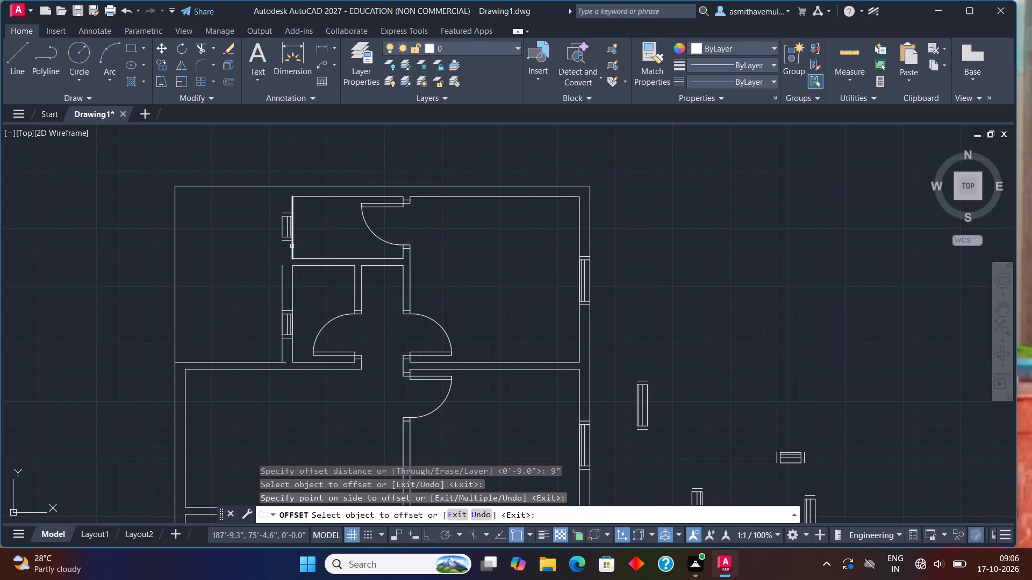
pyautogui.click(292, 243)
pyautogui.click(259, 244)
pyautogui.press('Escape')
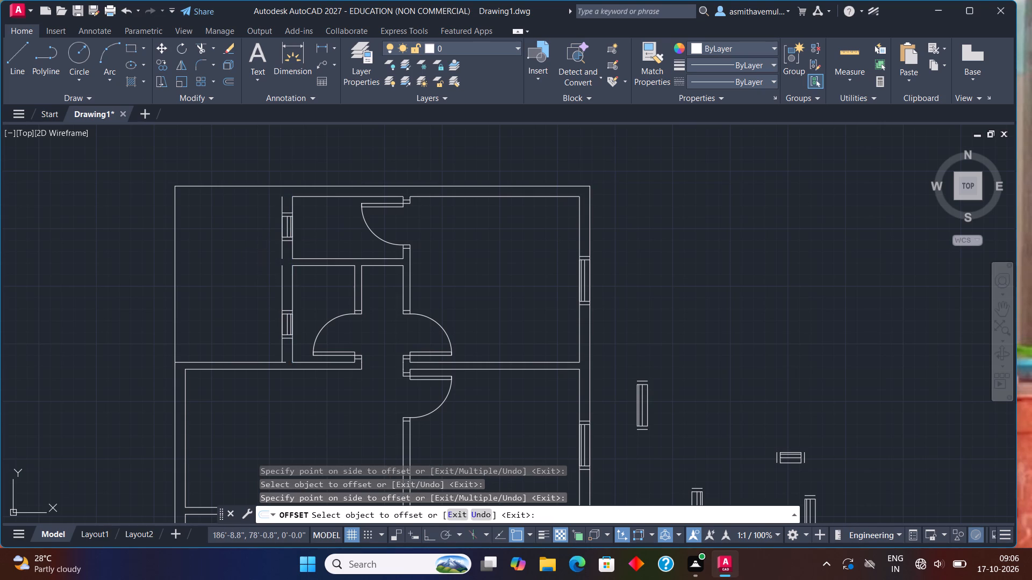
# Extend the lower new wall line up to the upper one, and the upper one to the plan's top outer line.
pyautogui.write('EXTEND')
pyautogui.press('Return')
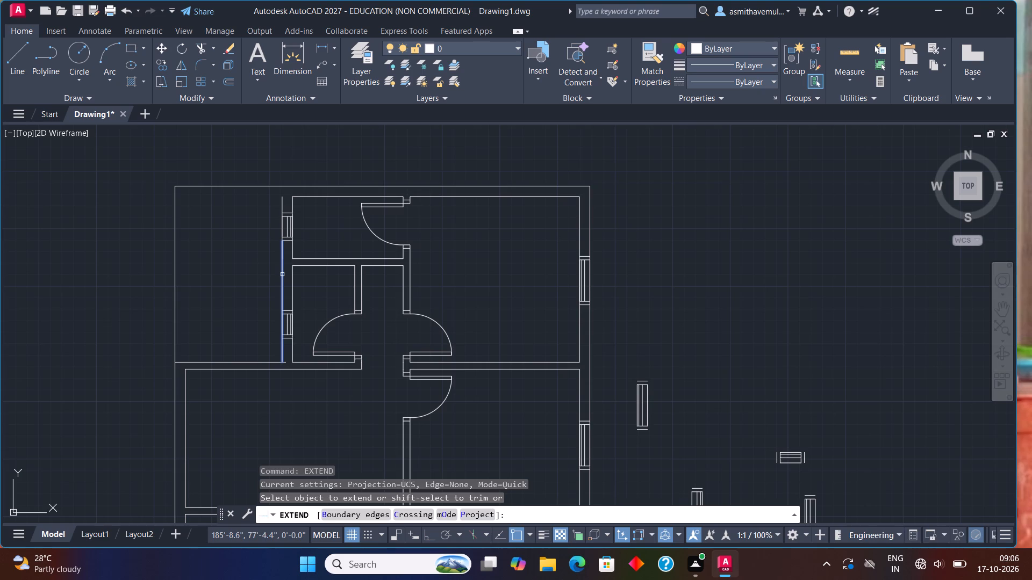
pyautogui.moveTo(282, 274); pyautogui.dragTo(278, 269)
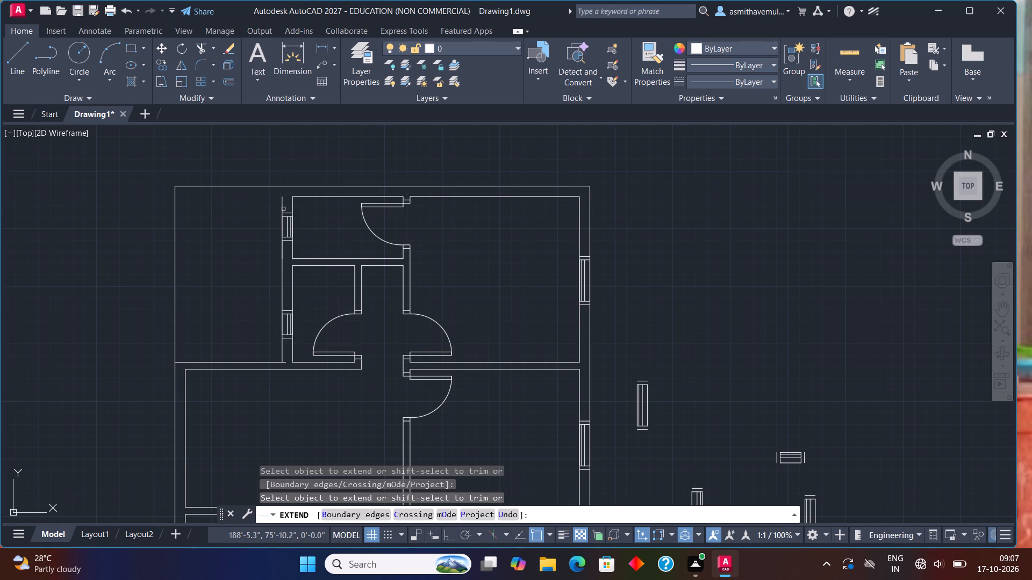
pyautogui.click(283, 209)
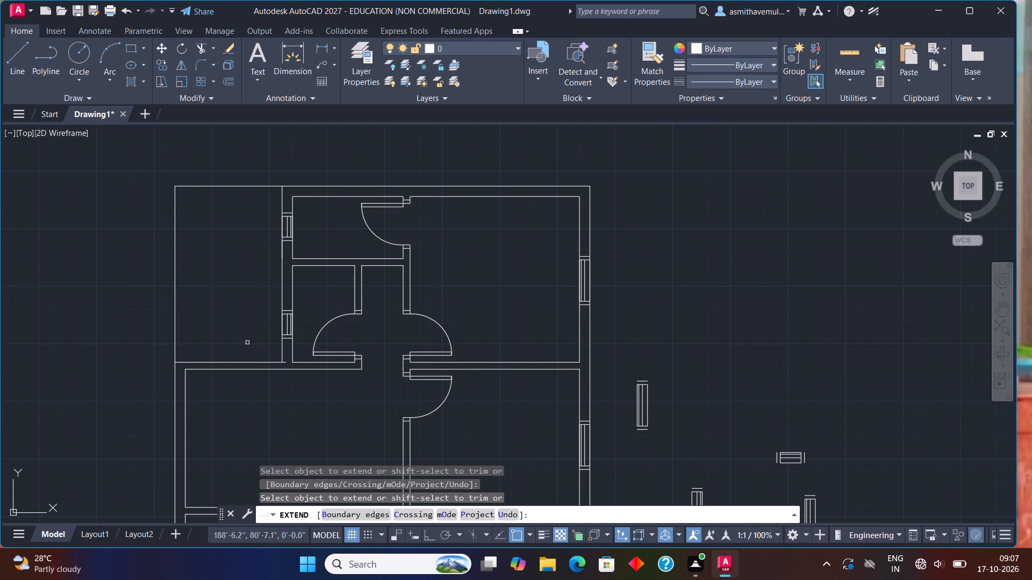
pyautogui.press('Escape')
# Trim the short horizontal stub projecting past the new wall line at the lower small room's bottom-left corner.
pyautogui.write('TRIM')
pyautogui.press('Return')
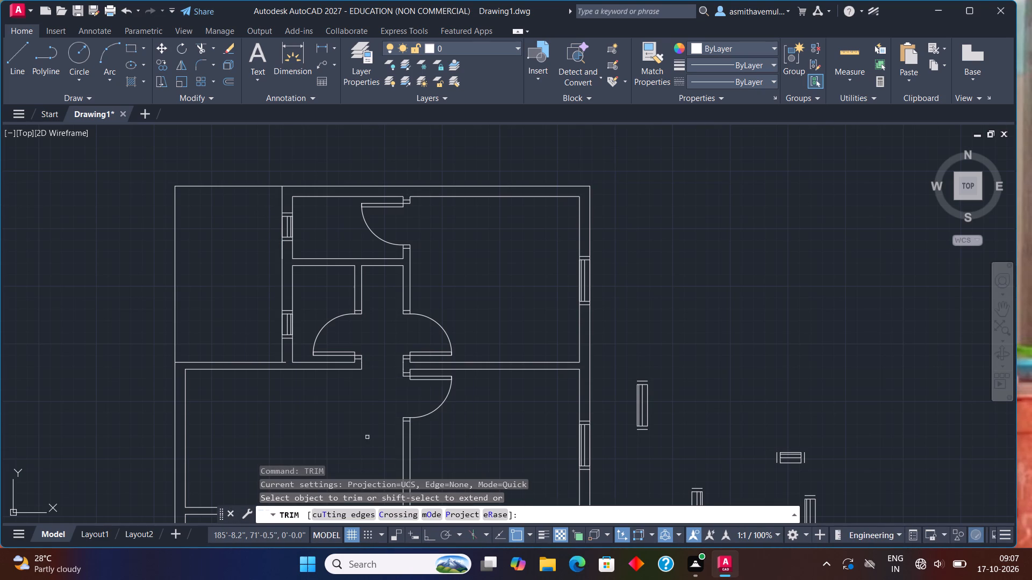
pyautogui.scroll(1, 378, 435)
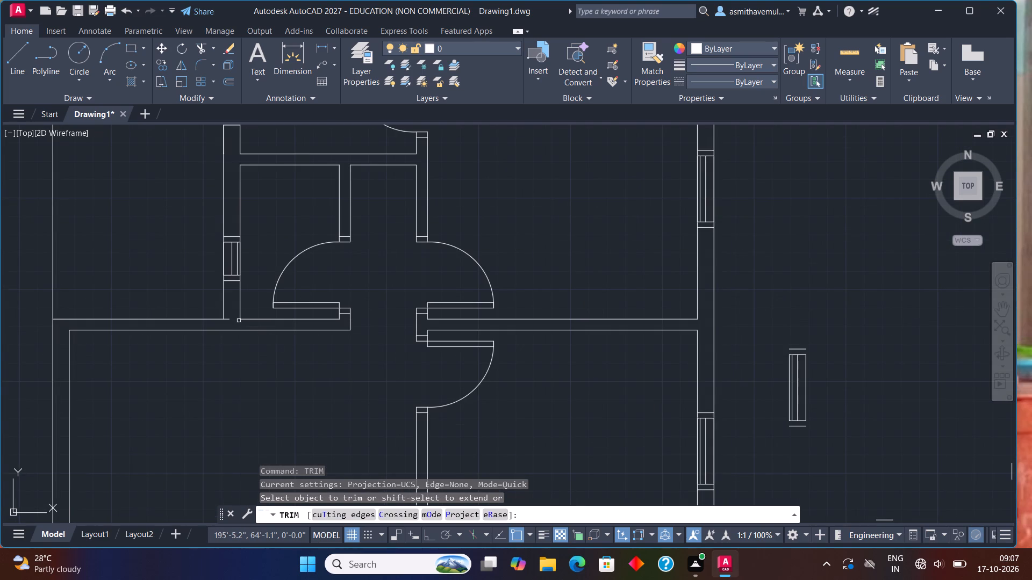
pyautogui.click(229, 319)
pyautogui.scroll(-1, 224, 336)
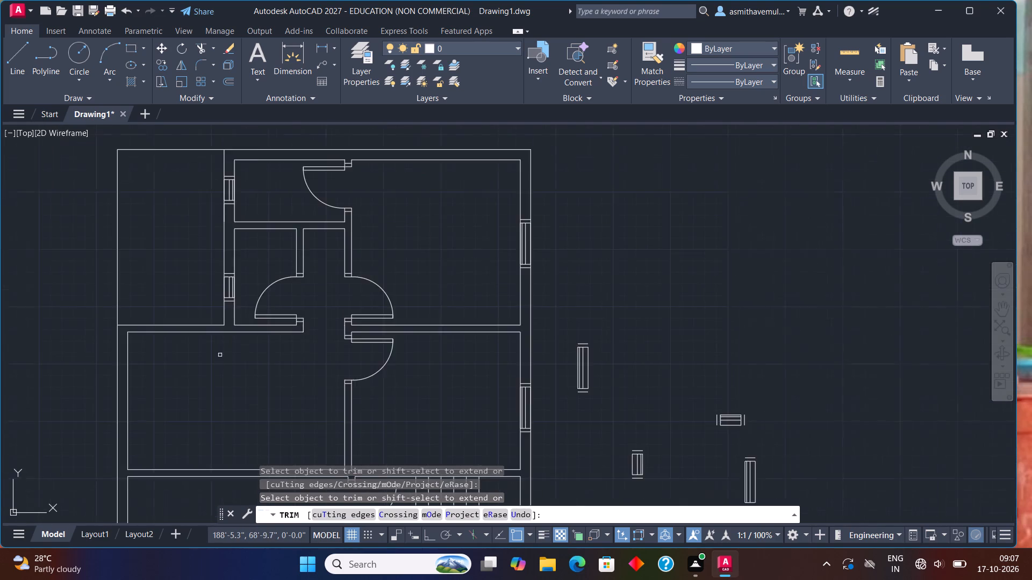
pyautogui.scroll(-2, 219, 364)
pyautogui.press('Escape')
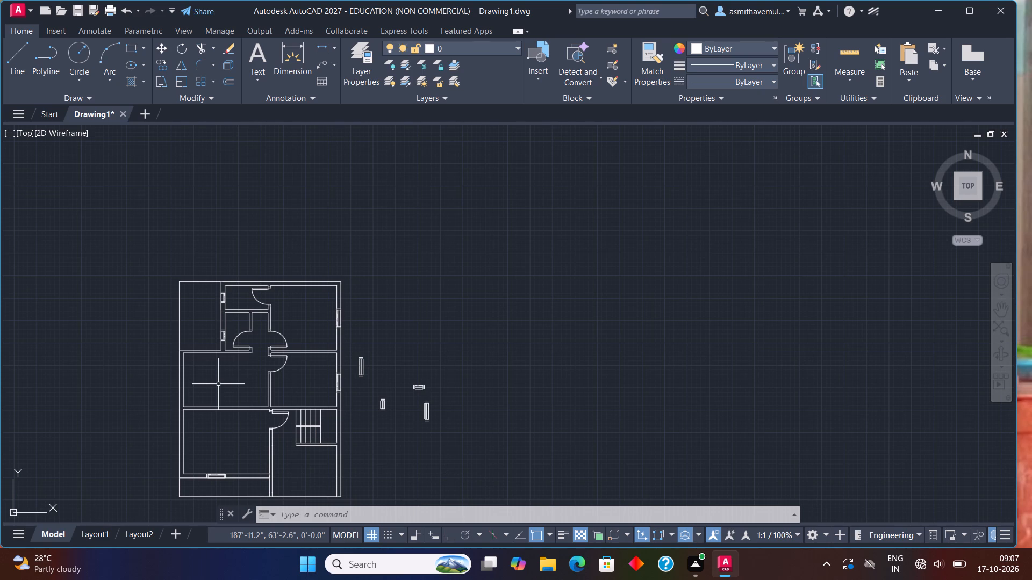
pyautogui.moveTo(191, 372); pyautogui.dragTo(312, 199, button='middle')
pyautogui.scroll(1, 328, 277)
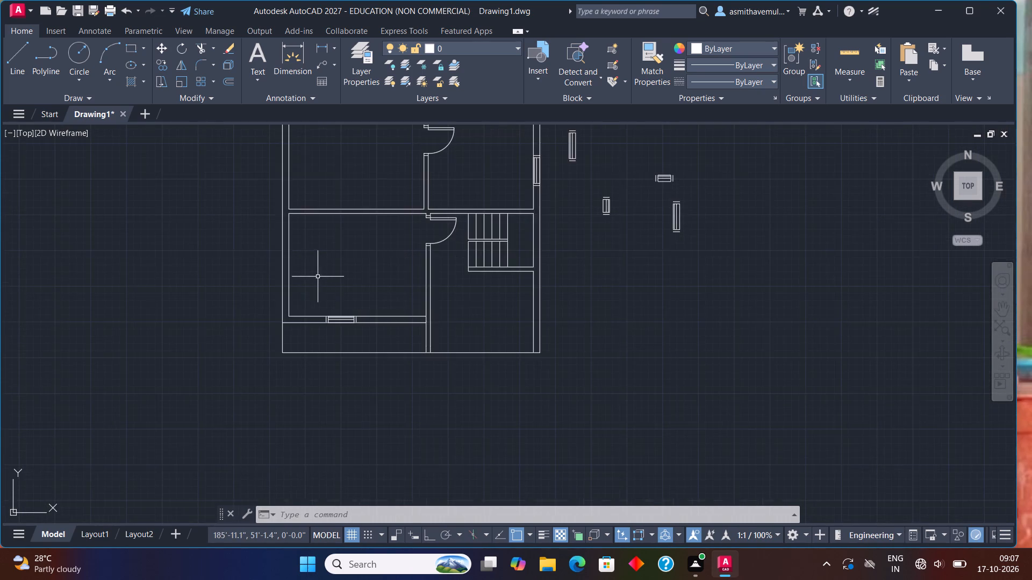
# Measure the thickness of the left outer wall beside the bottom-left room.
pyautogui.scroll(2, 283, 273)
pyautogui.moveTo(346, 256); pyautogui.dragTo(365, 307, button='middle')
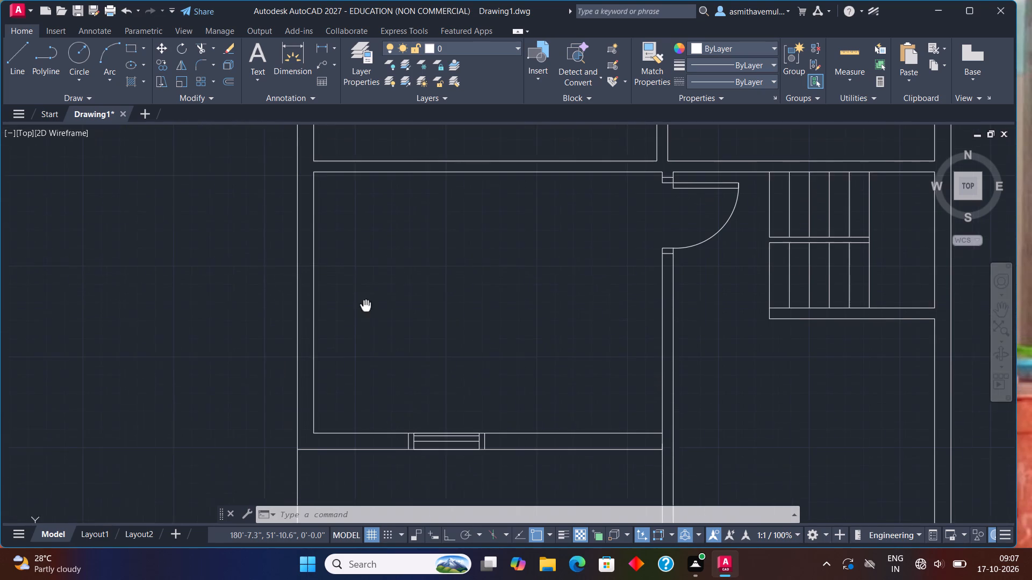
pyautogui.moveTo(365, 307); pyautogui.dragTo(366, 308, button='middle')
pyautogui.write('DLI')
pyautogui.press('Return')
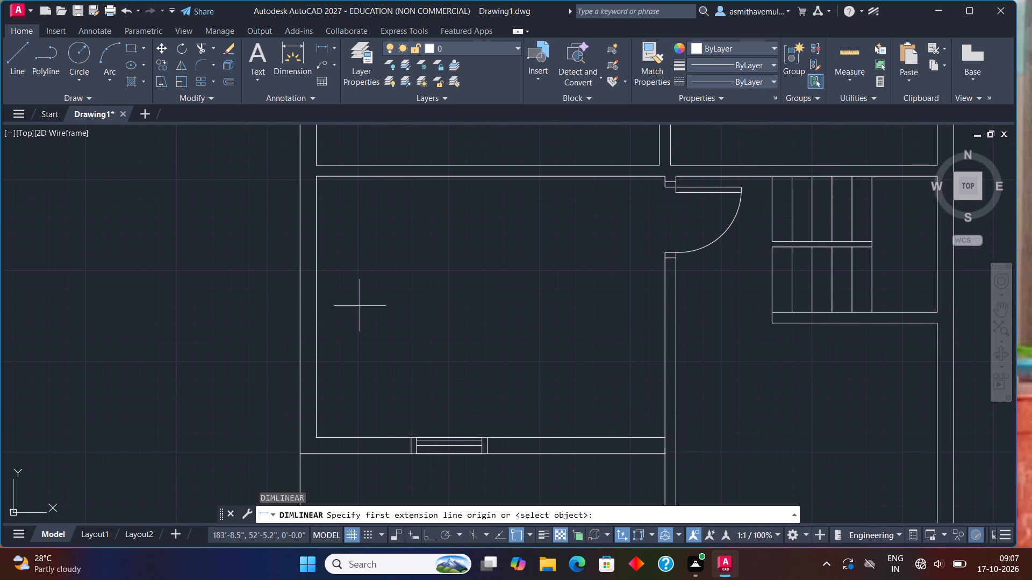
pyautogui.click(299, 339)
pyautogui.click(316, 340)
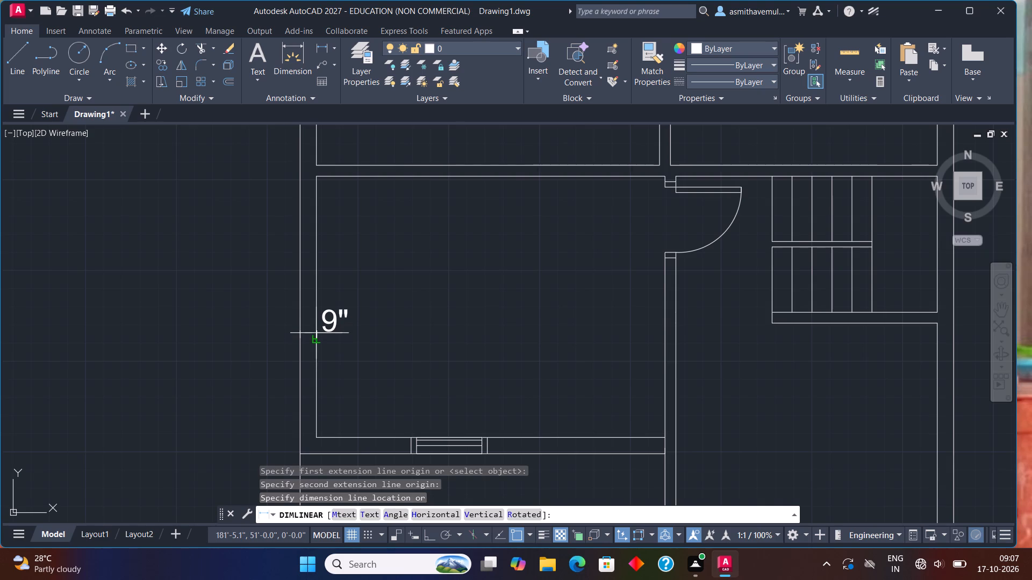
pyautogui.press('Escape')
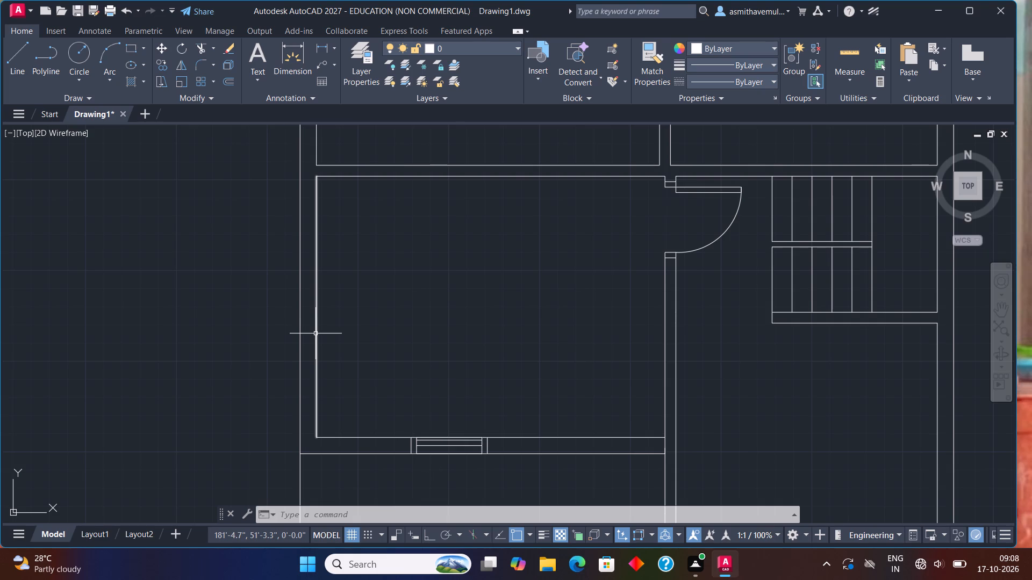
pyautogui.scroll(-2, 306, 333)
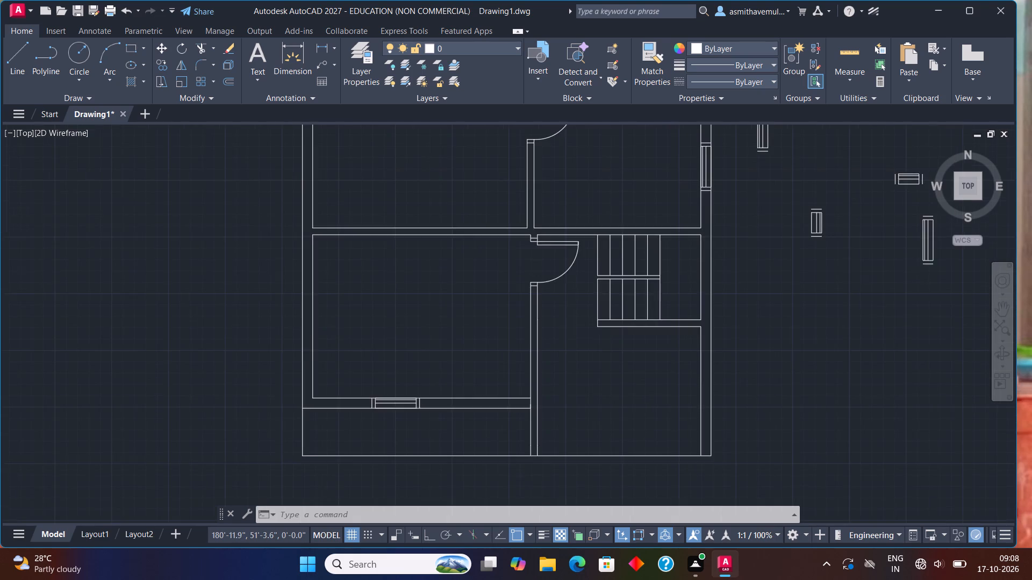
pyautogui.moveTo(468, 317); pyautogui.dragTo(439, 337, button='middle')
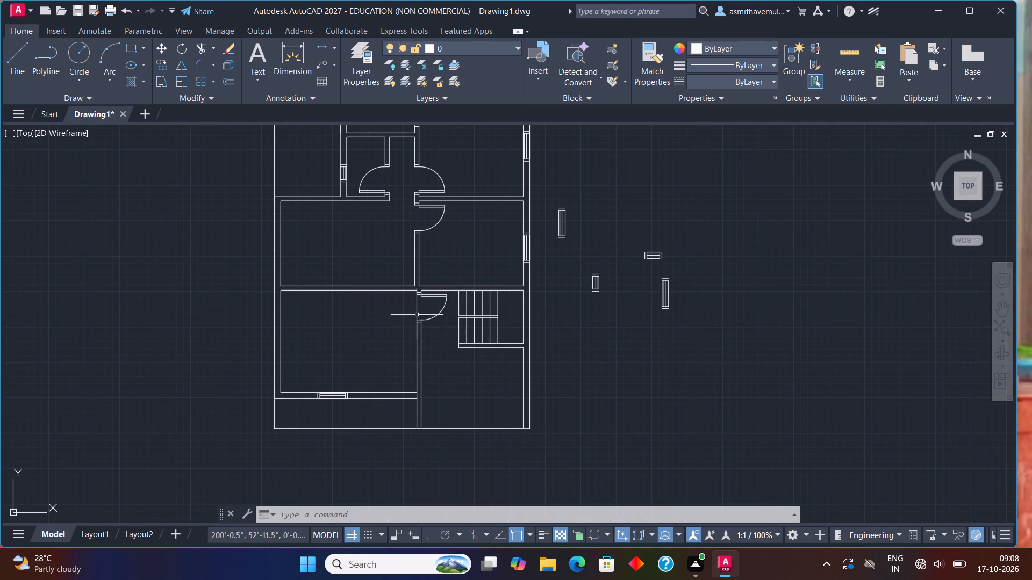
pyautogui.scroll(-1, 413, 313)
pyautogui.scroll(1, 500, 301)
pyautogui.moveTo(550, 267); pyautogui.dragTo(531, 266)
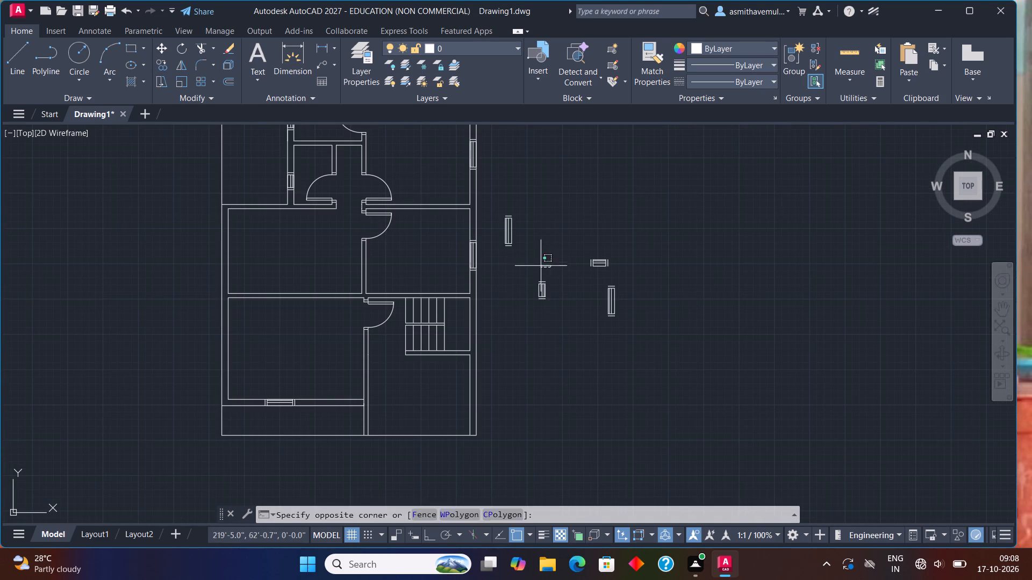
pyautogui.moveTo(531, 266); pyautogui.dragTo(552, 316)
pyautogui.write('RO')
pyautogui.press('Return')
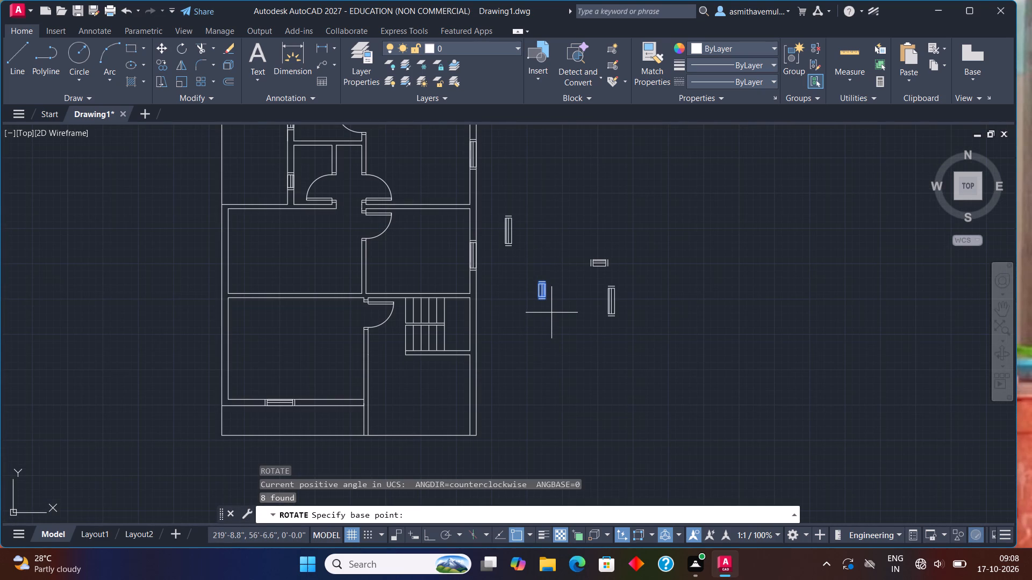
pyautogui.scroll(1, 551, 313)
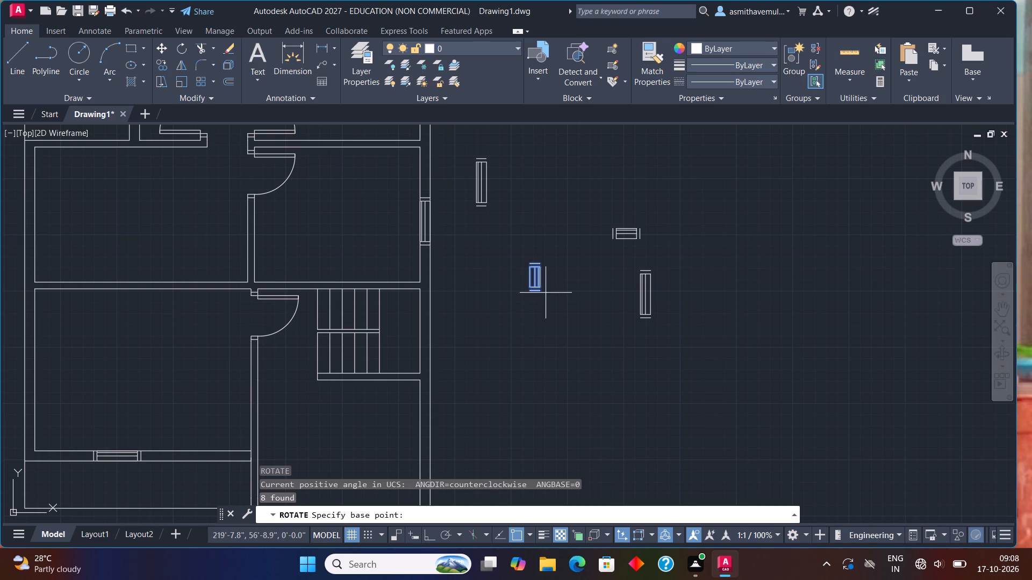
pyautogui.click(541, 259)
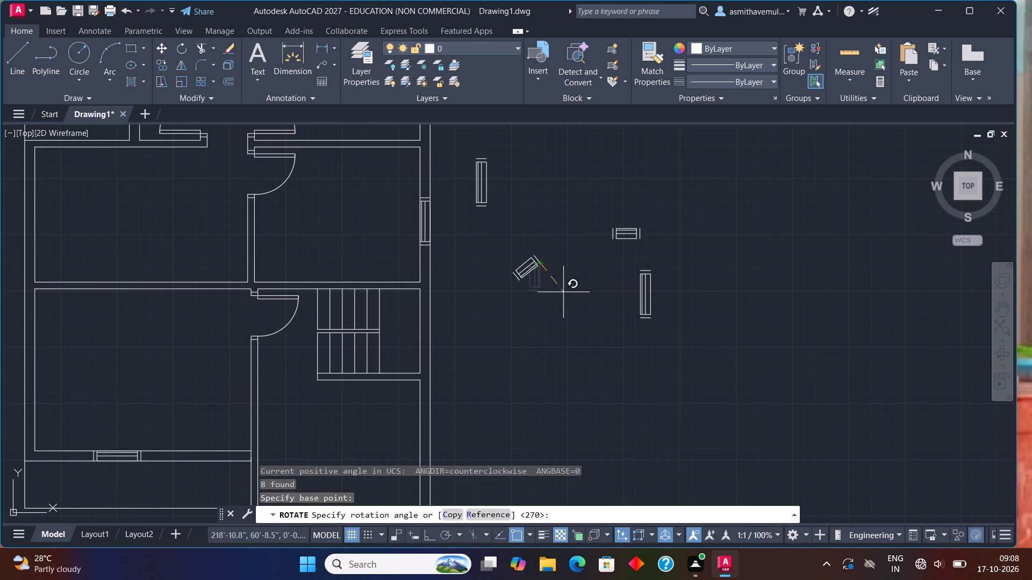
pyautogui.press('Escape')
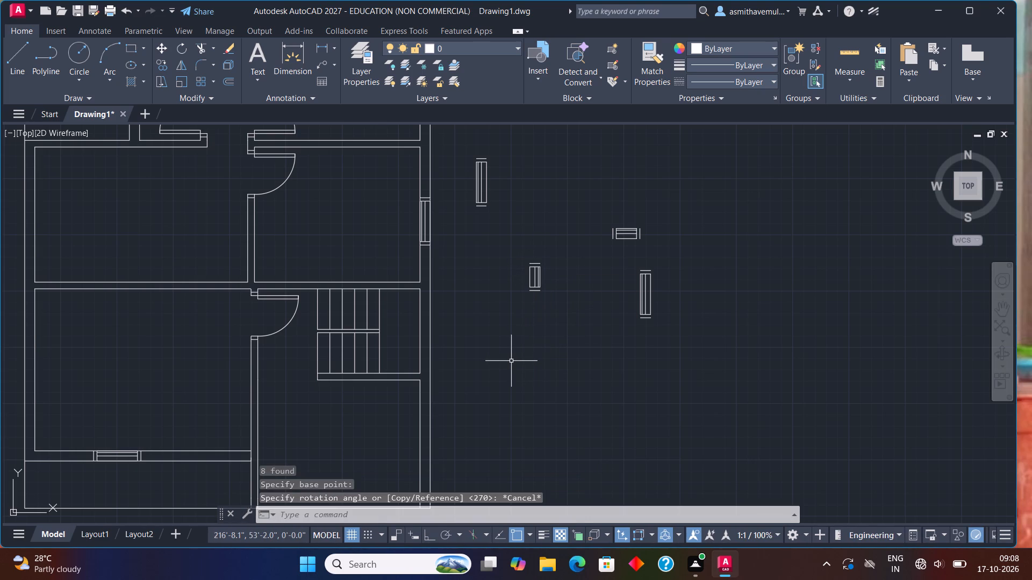
# Draw a 1'6" by 6" rectangle in the empty area right of the plan, below the vertical 1'6" symbol.
pyautogui.write('REC')
pyautogui.press('Return')
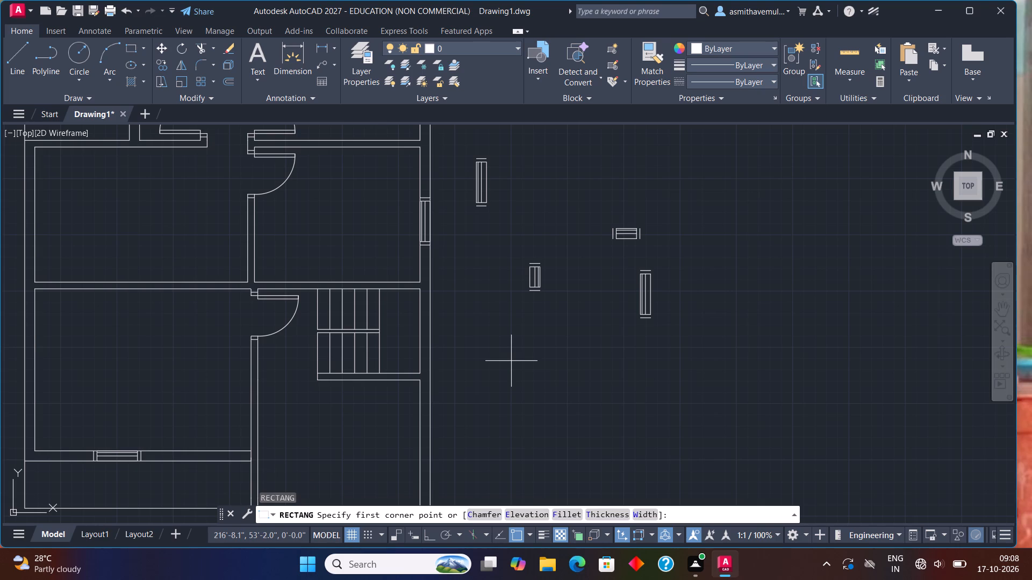
pyautogui.click(507, 390)
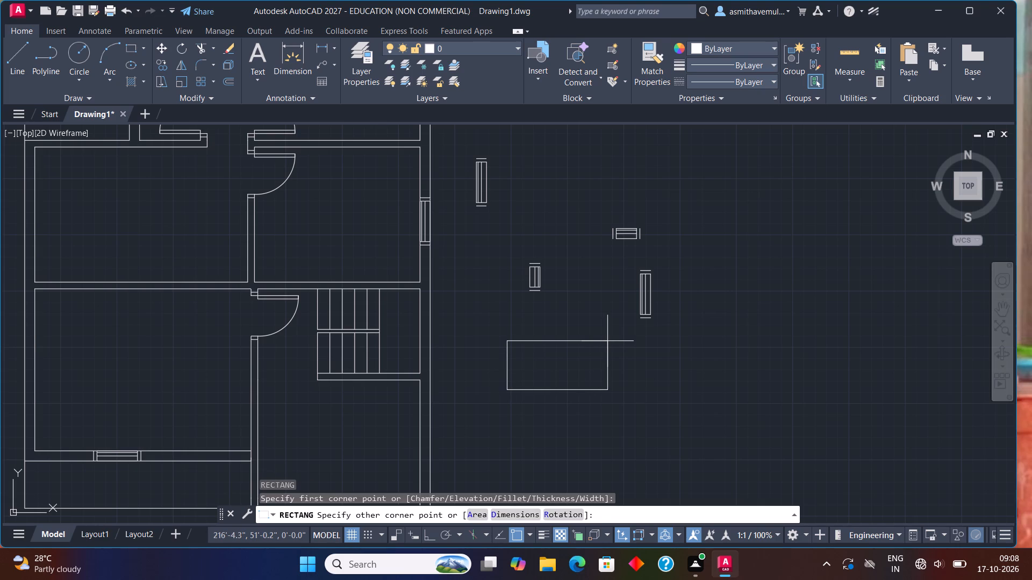
pyautogui.press('d')
pyautogui.press('Return')
pyautogui.press('1')
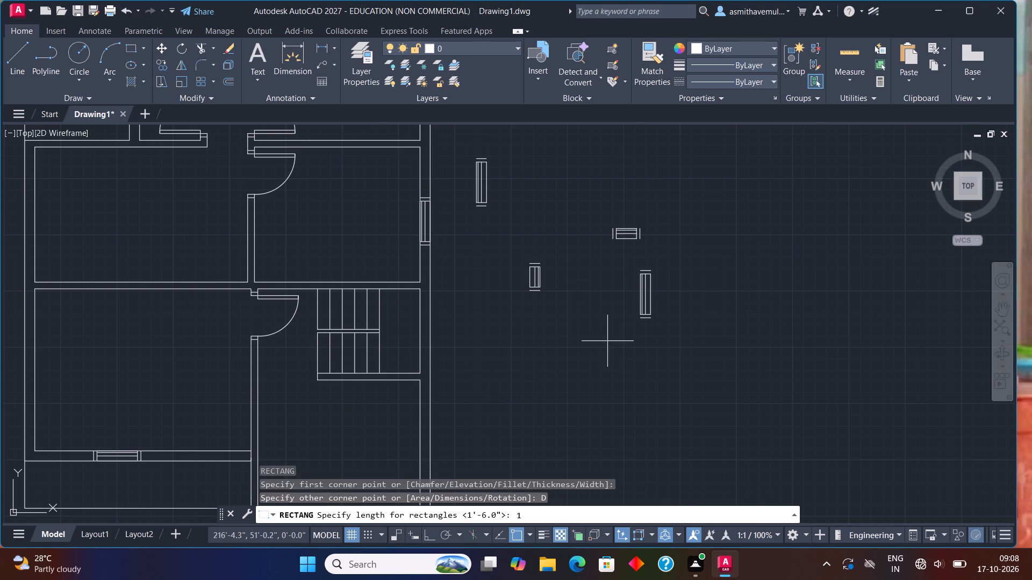
pyautogui.write('\'6"')
pyautogui.press('Return')
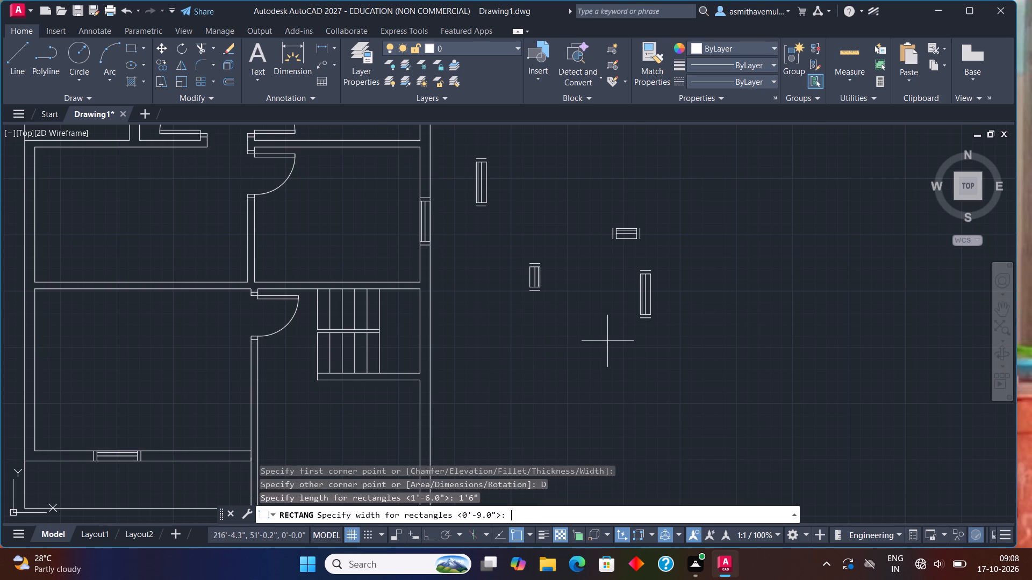
pyautogui.write('6"')
pyautogui.press('Return')
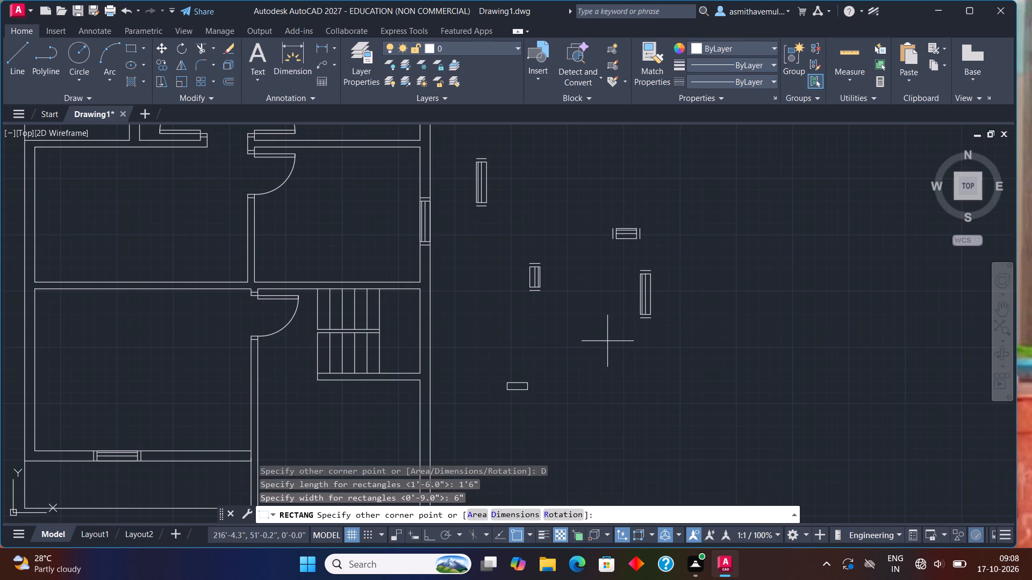
pyautogui.click(608, 344)
# Explode the new rectangle and draw a horizontal centre line between the midpoints of its short sides.
pyautogui.scroll(2, 532, 405)
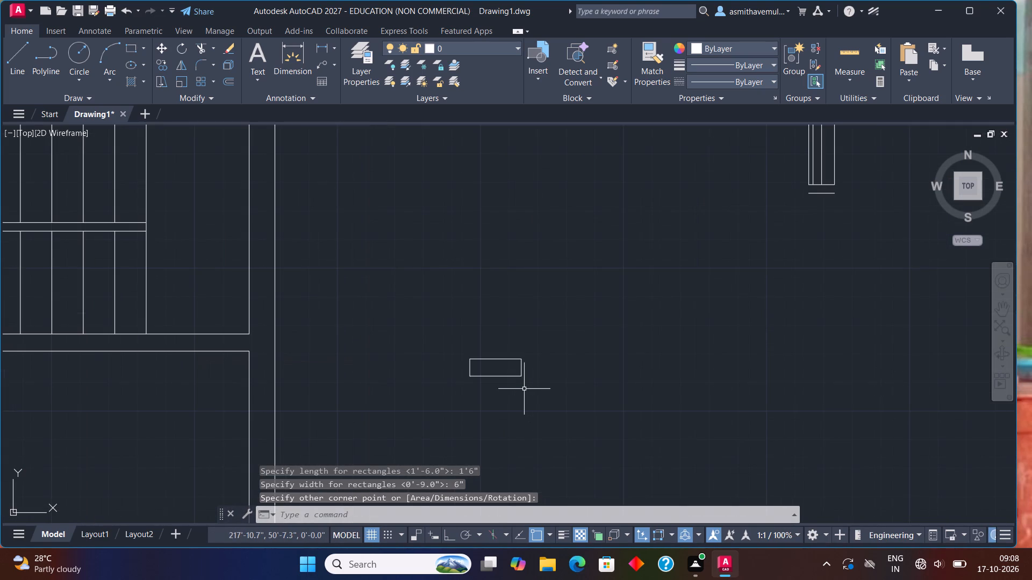
pyautogui.click(517, 376)
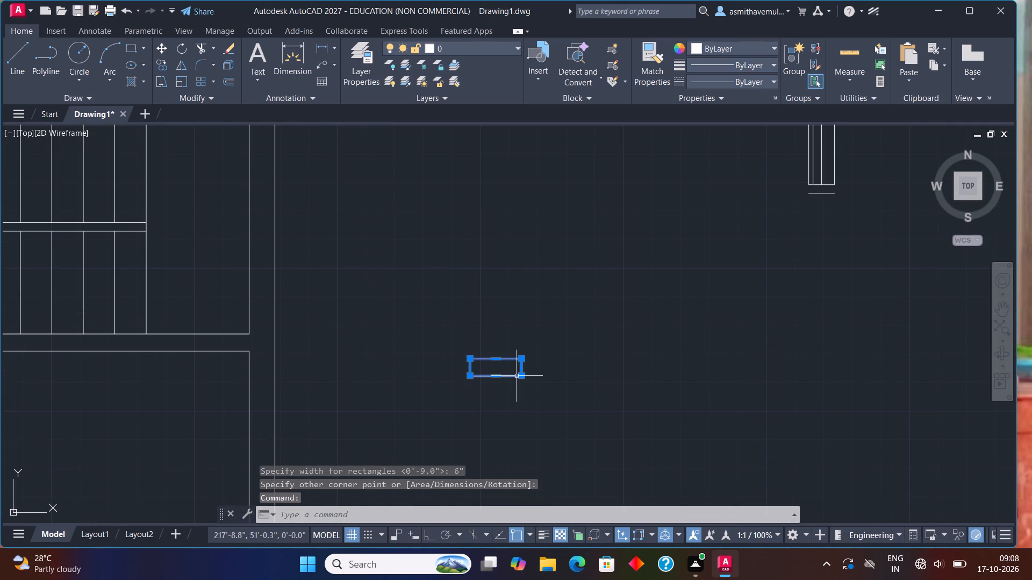
pyautogui.press('x')
pyautogui.press('Return')
pyautogui.press('l')
pyautogui.press('Return')
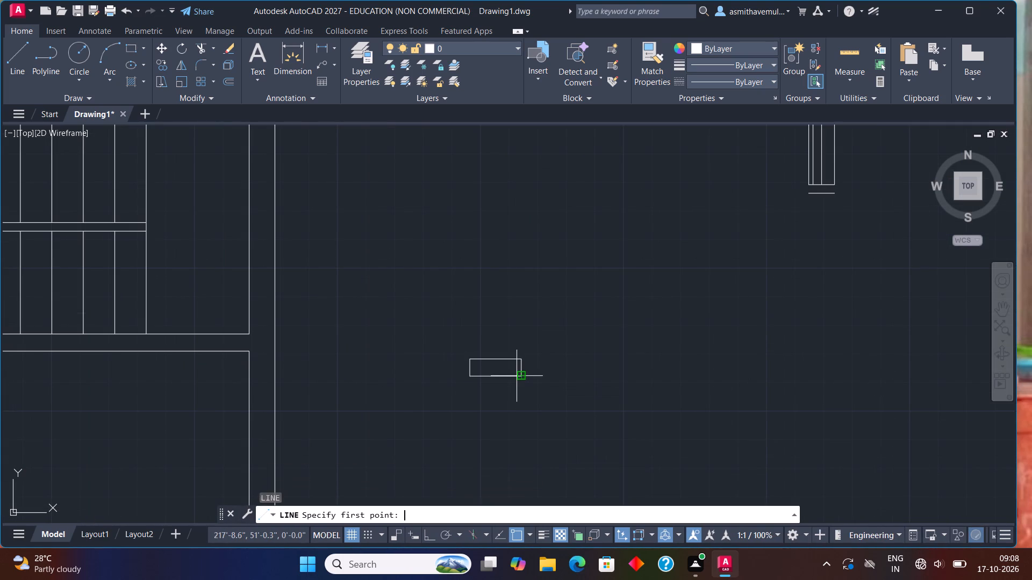
pyautogui.click(465, 368)
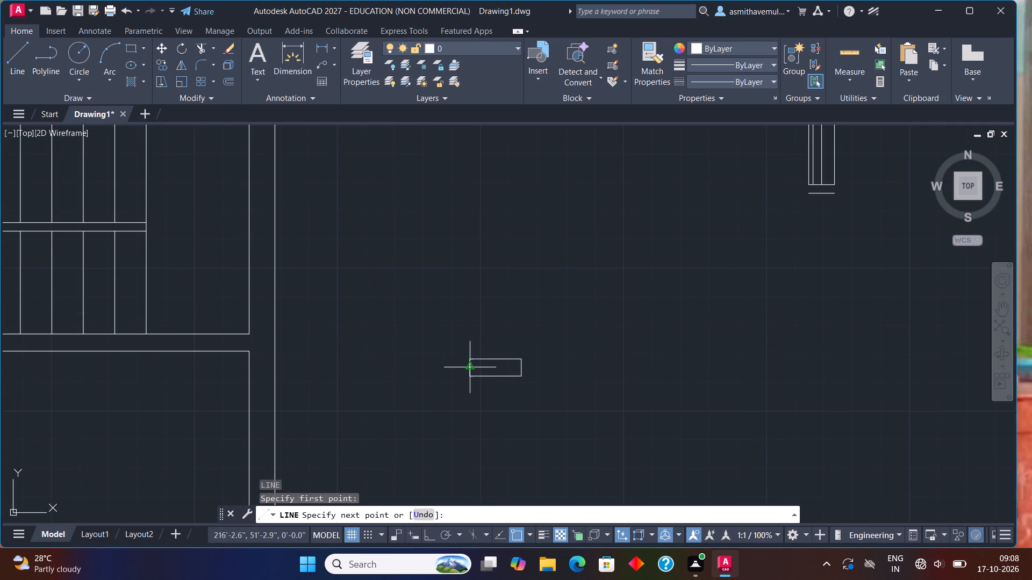
pyautogui.click(519, 366)
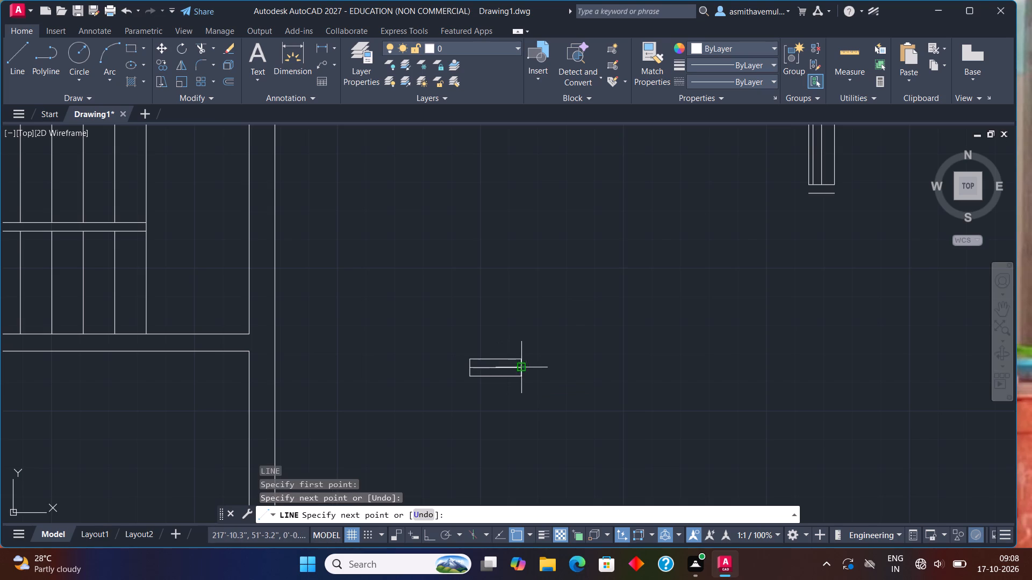
pyautogui.press('Escape')
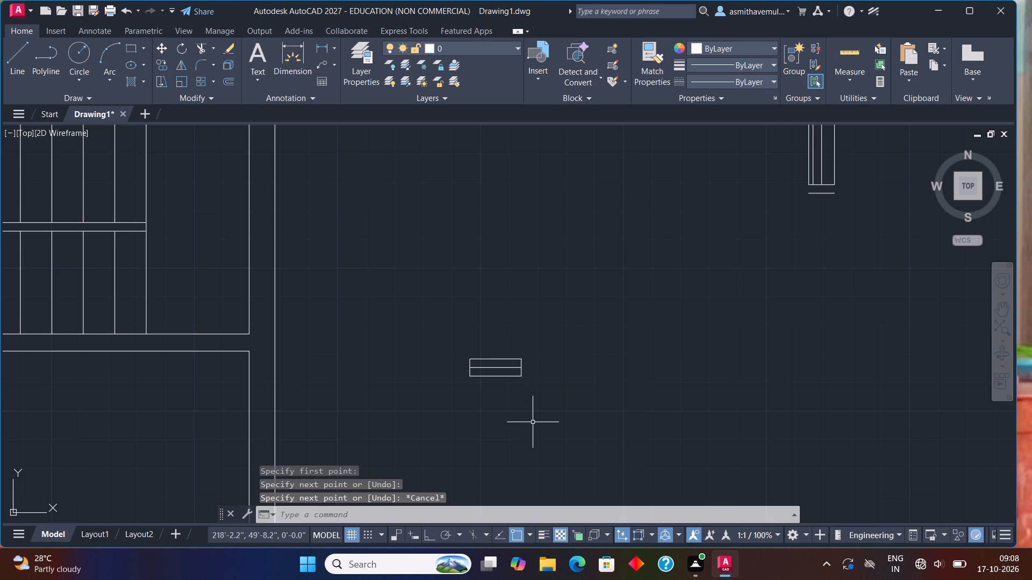
# Offset the centre line 2" upward and both short sides of the rectangle 2" outward.
pyautogui.press('o')
pyautogui.press('Return')
pyautogui.press('3')
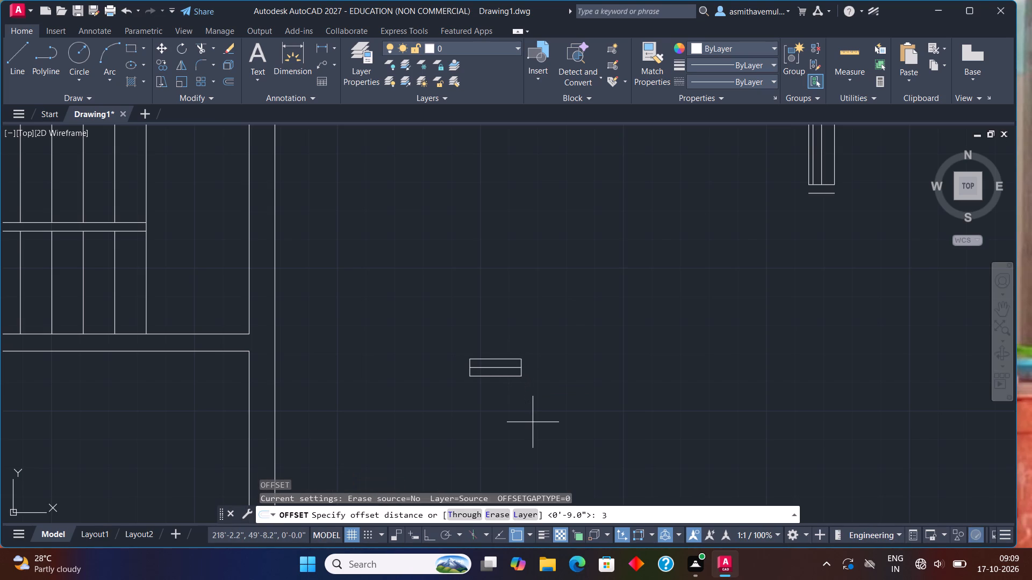
pyautogui.press('BackSpace')
pyautogui.press('2')
pyautogui.hotkey('shift', '"')
pyautogui.press('Return')
pyautogui.scroll(1, 528, 404)
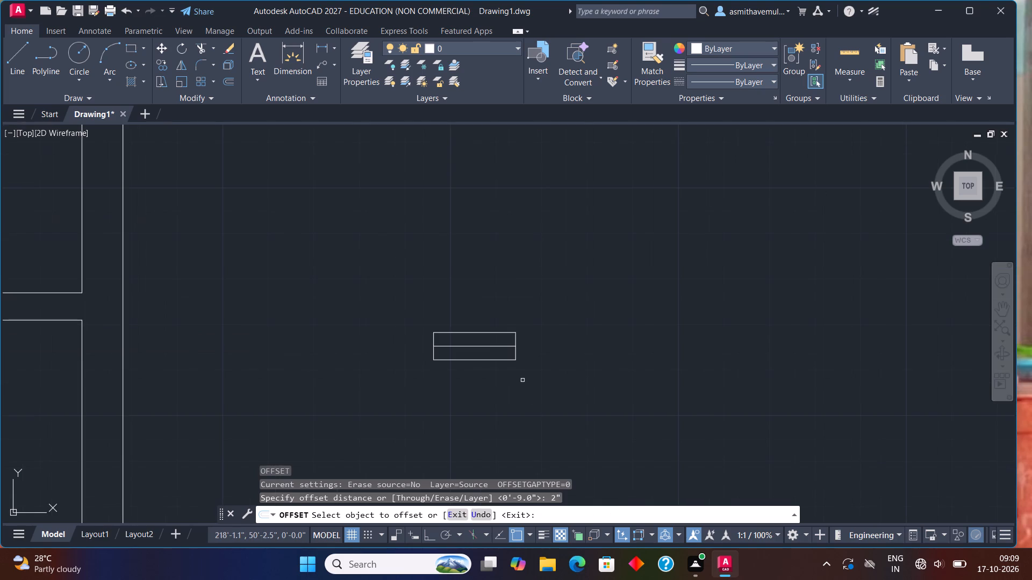
pyautogui.click(508, 345)
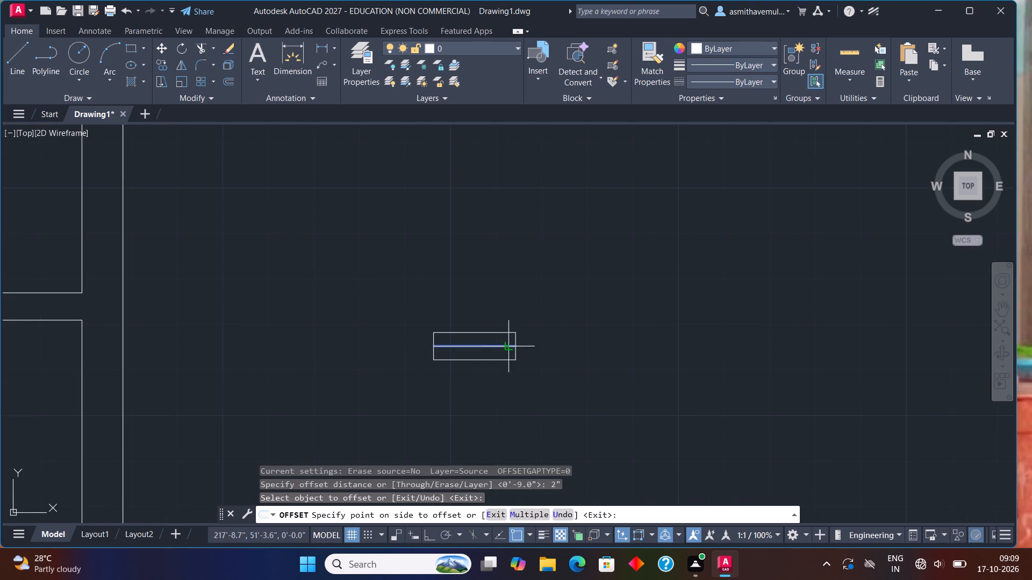
pyautogui.click(508, 338)
pyautogui.moveTo(514, 342); pyautogui.dragTo(524, 344)
pyautogui.click(561, 352)
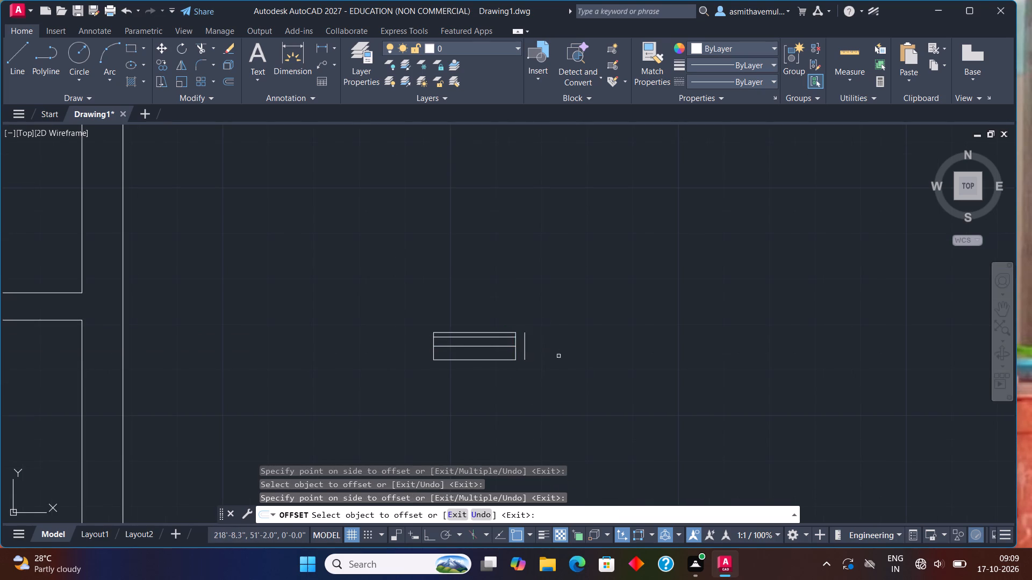
pyautogui.click(434, 358)
pyautogui.click(365, 368)
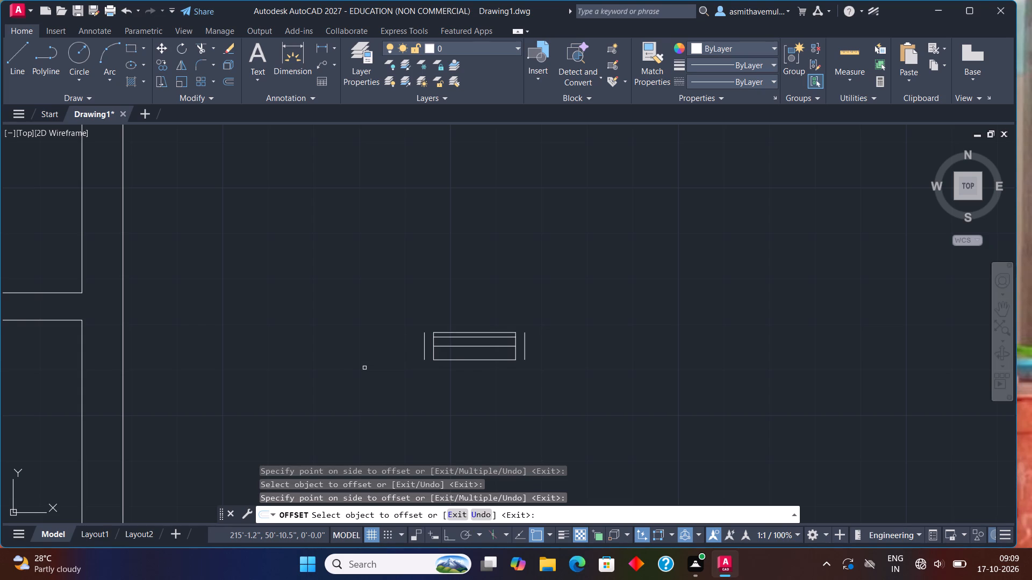
pyautogui.press('Escape')
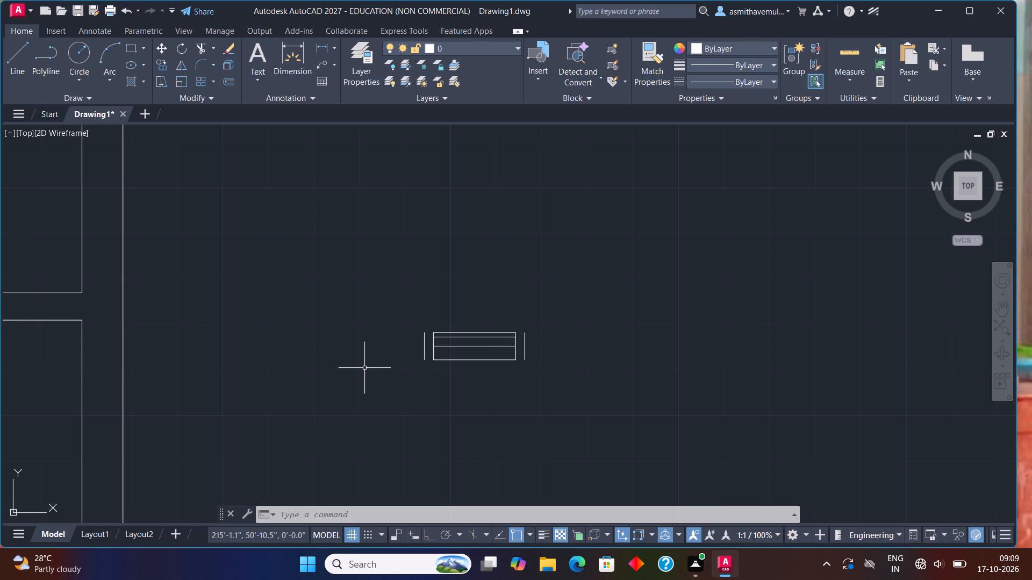
# Rotate the whole new 6" symbol 90° to vertical about the top of its right end line.
pyautogui.moveTo(399, 316); pyautogui.dragTo(363, 380)
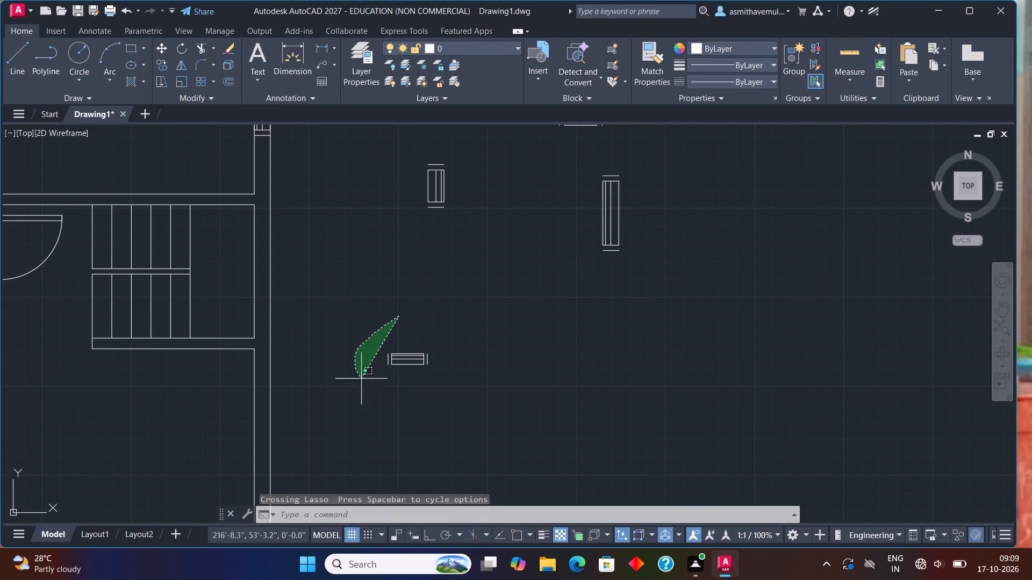
pyautogui.moveTo(363, 380); pyautogui.dragTo(467, 356)
pyautogui.write('RO')
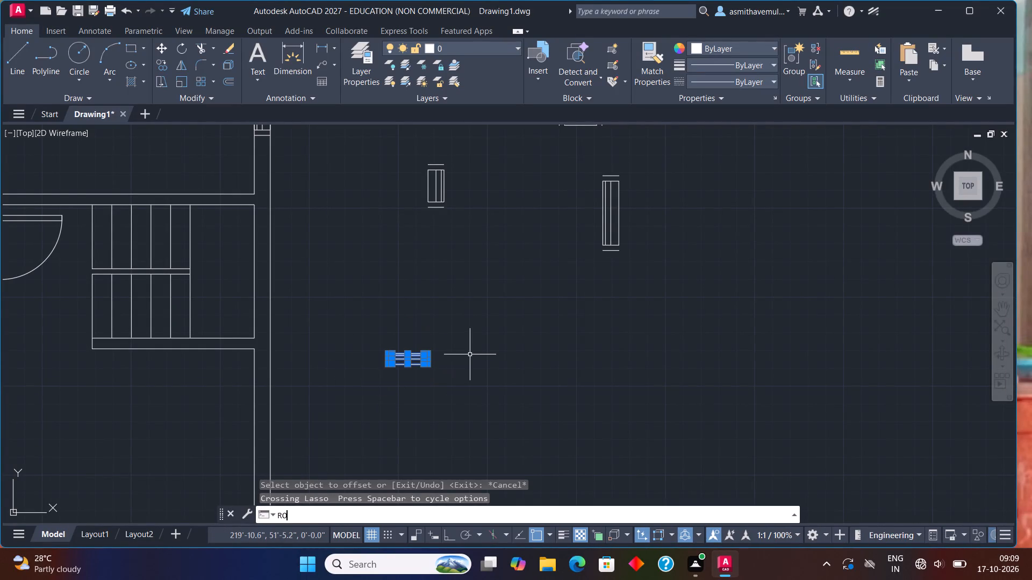
pyautogui.press('Return')
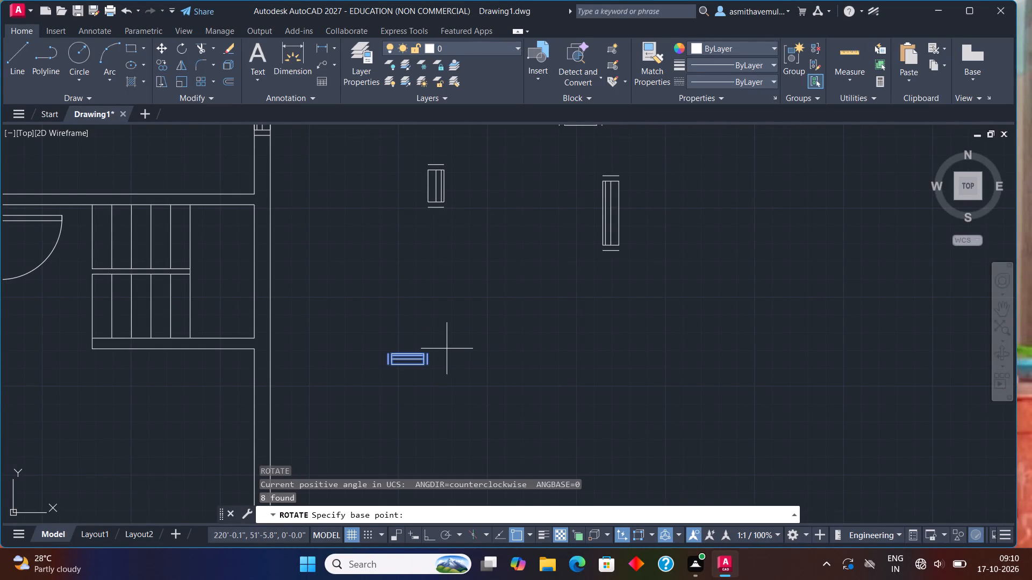
pyautogui.click(425, 354)
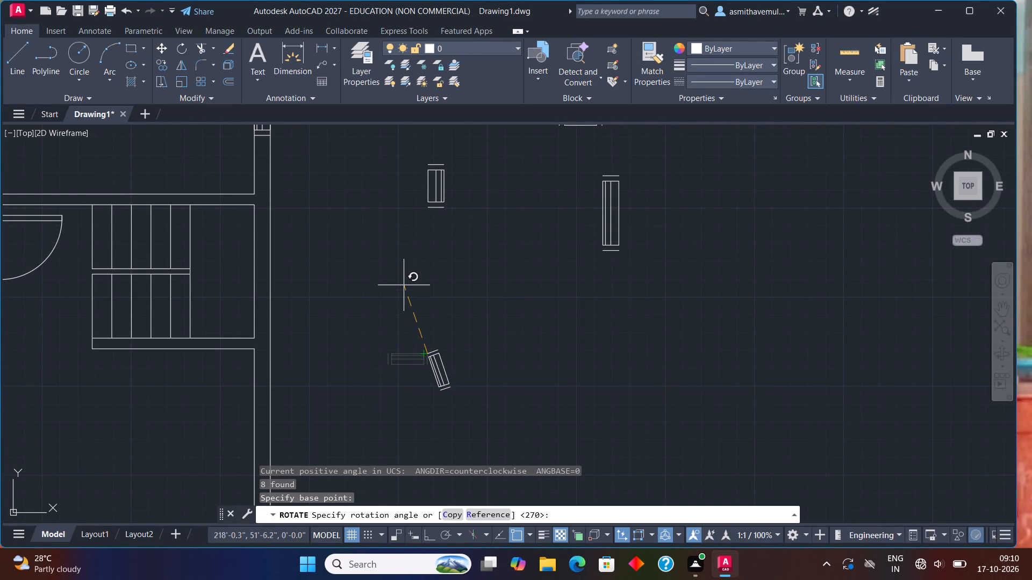
pyautogui.press('F8')
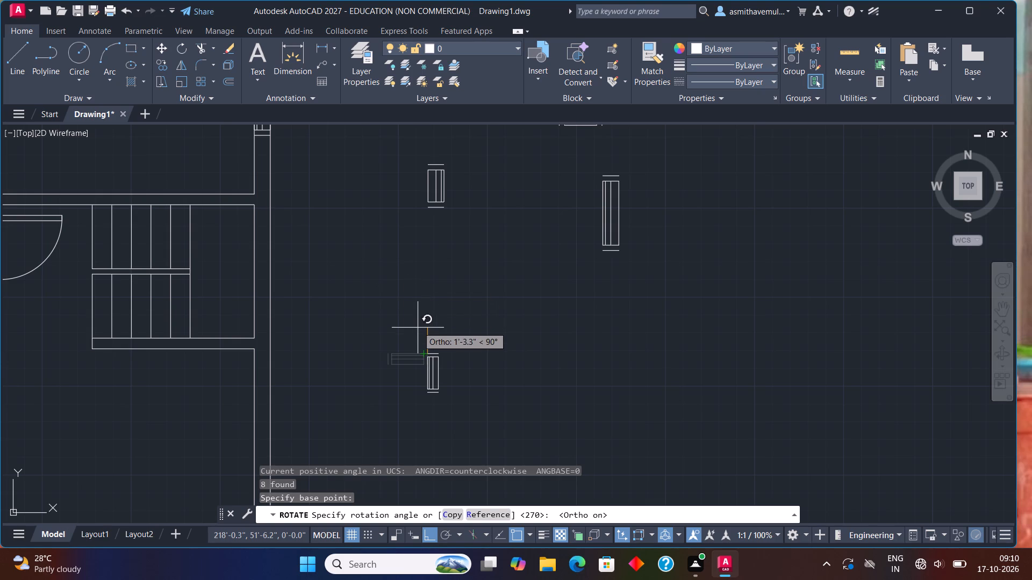
pyautogui.click(418, 328)
# Move the vertical 1'6" by 6" symbol into the partition beside the lower-left room, below its door.
pyautogui.moveTo(434, 331); pyautogui.dragTo(495, 423)
pyautogui.press('m')
pyautogui.press('Return')
pyautogui.press('F8')
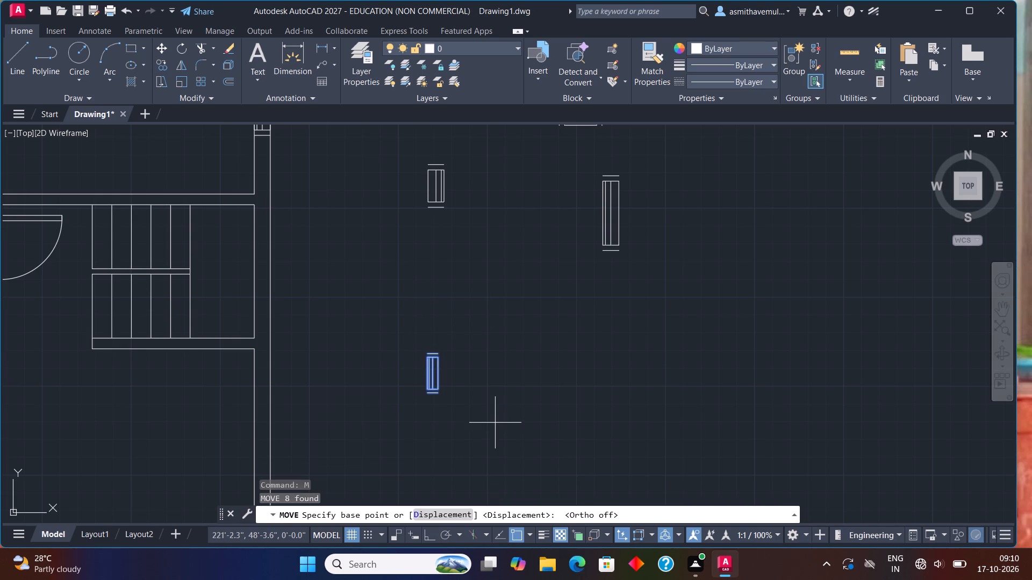
pyautogui.click(426, 393)
pyautogui.scroll(-2, 181, 382)
pyautogui.moveTo(116, 413); pyautogui.dragTo(208, 368, button='middle')
pyautogui.scroll(3, 164, 346)
pyautogui.scroll(1, 221, 358)
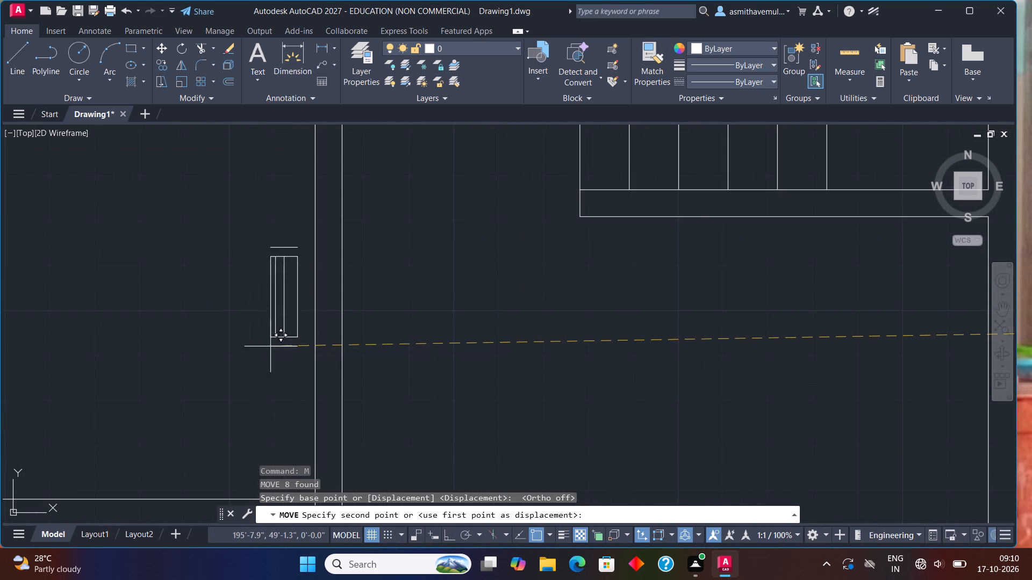
pyautogui.click(317, 325)
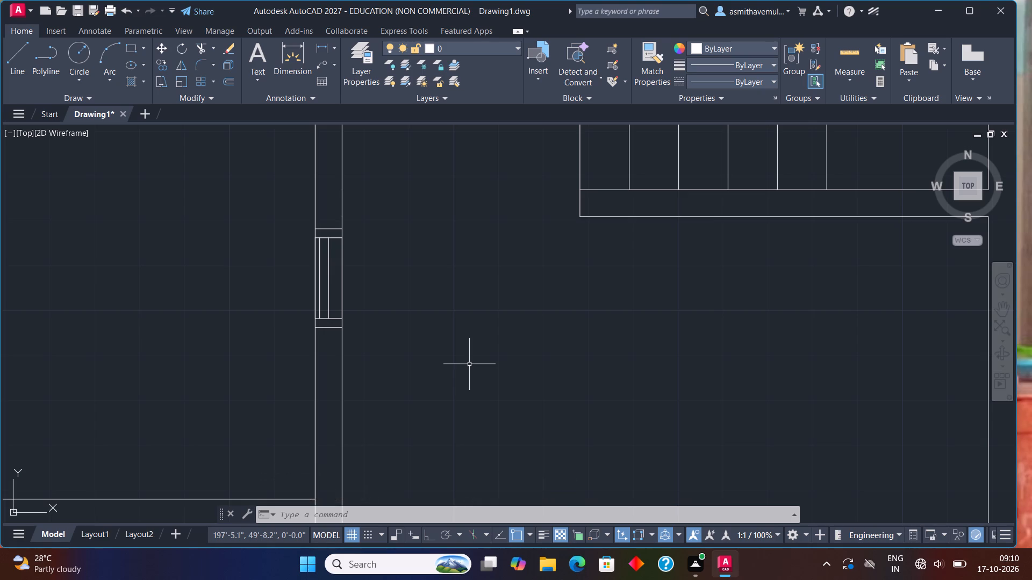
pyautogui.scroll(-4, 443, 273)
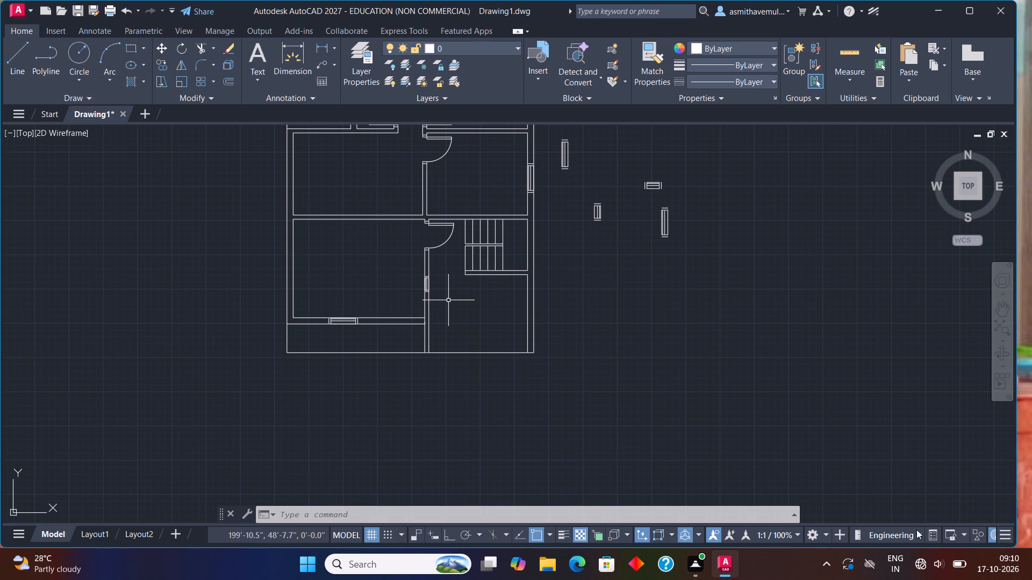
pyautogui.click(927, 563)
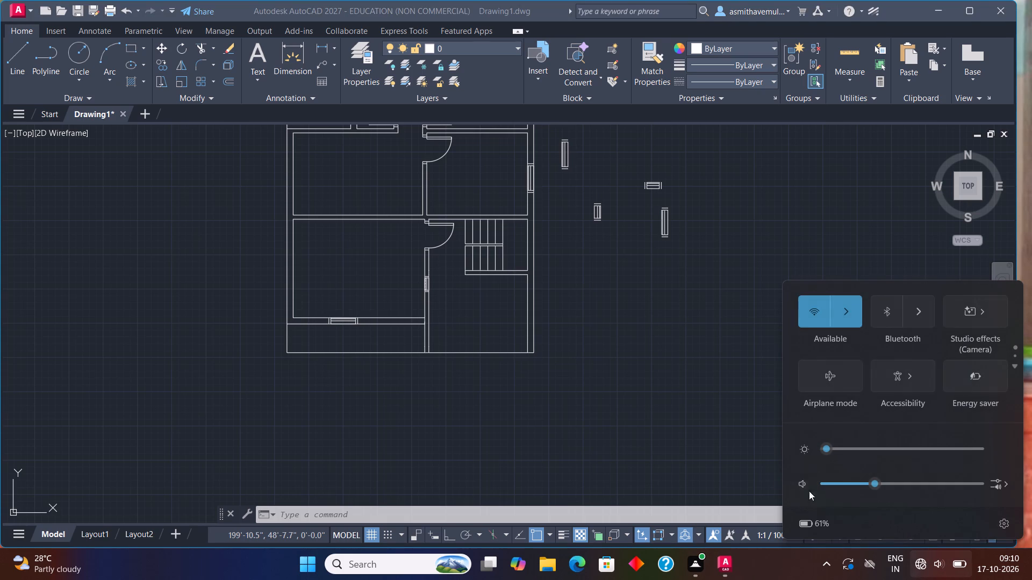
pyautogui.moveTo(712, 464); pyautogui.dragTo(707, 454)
# Draw a short line across the partition above the middle-left room, starting 3" right of the room's upper-left inner corner.
pyautogui.scroll(1, 372, 222)
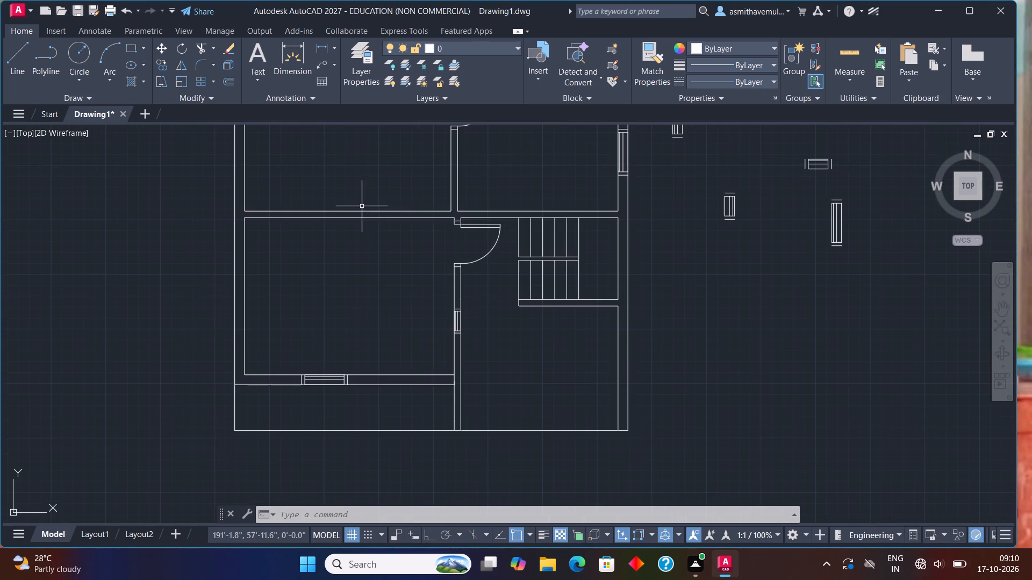
pyautogui.moveTo(361, 206); pyautogui.dragTo(365, 342, button='middle')
pyautogui.scroll(1, 258, 255)
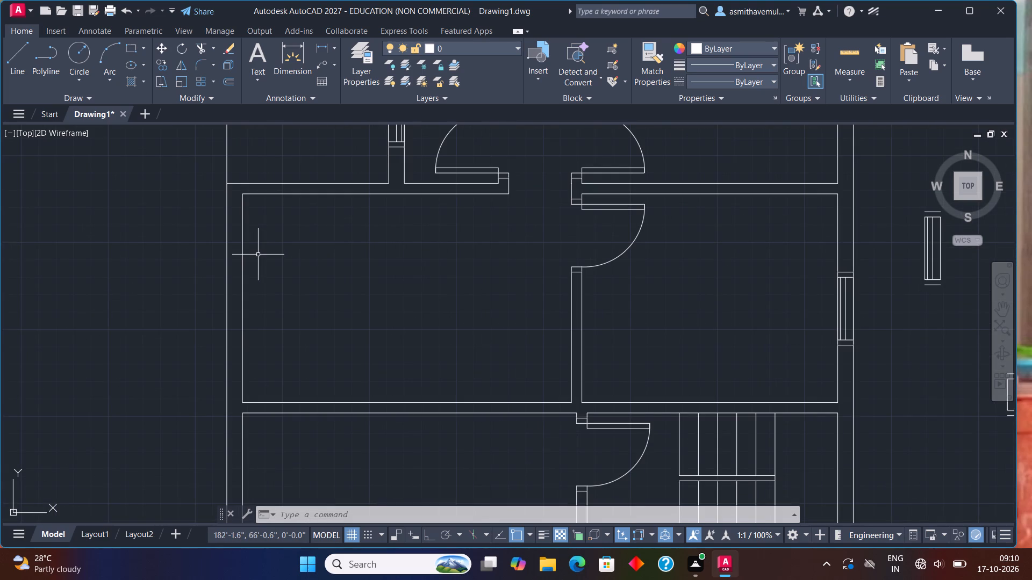
pyautogui.press('l')
pyautogui.press('Return')
pyautogui.write('FROM')
pyautogui.press('Return')
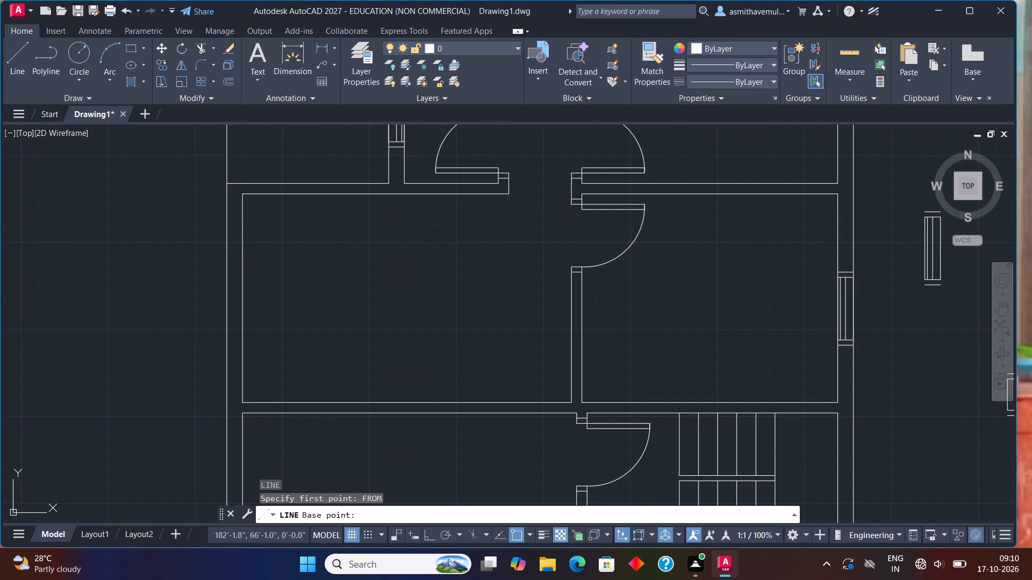
pyautogui.click(241, 197)
pyautogui.write('@3')
pyautogui.write('",0')
pyautogui.press('Return')
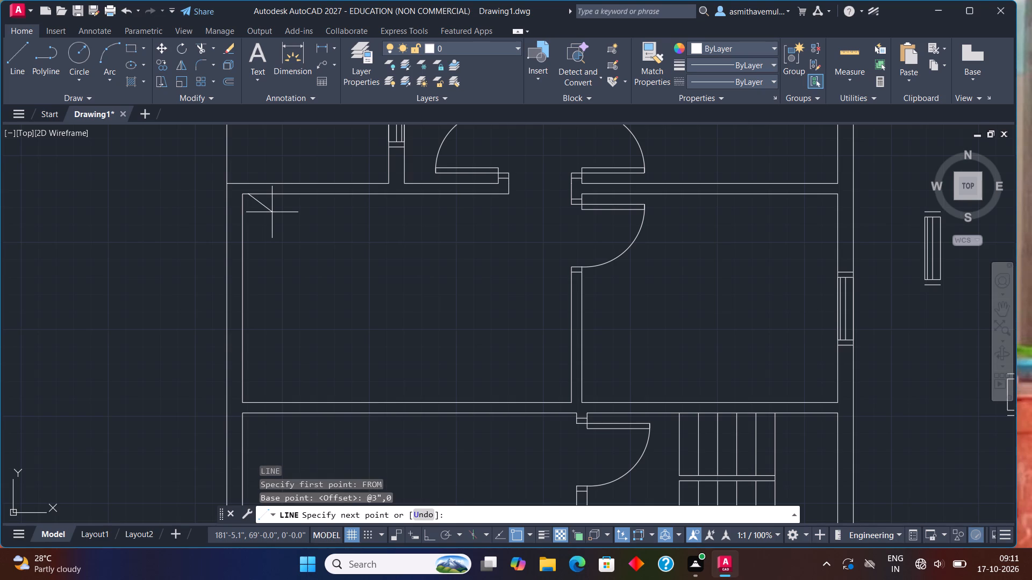
pyautogui.scroll(1, 254, 197)
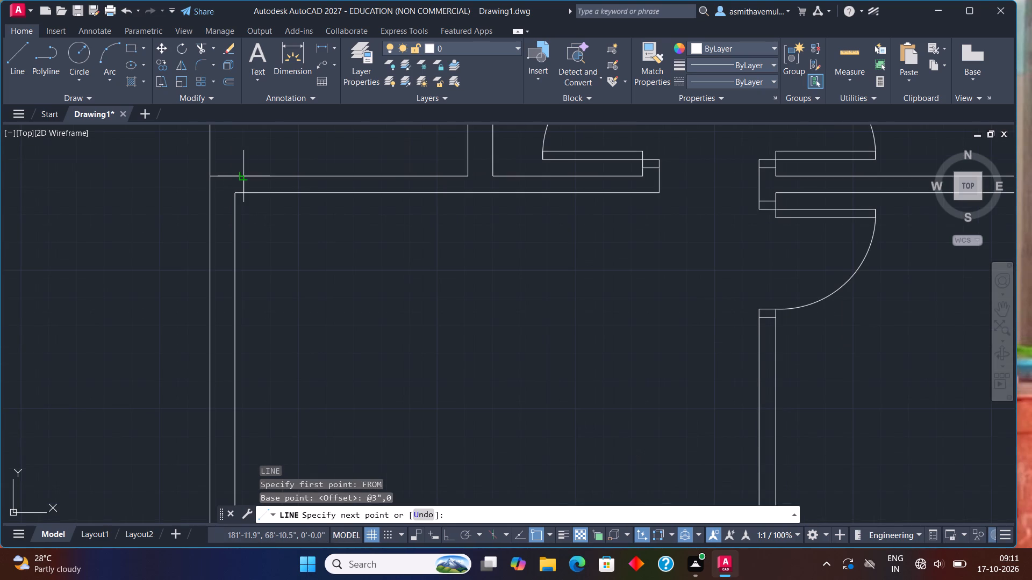
pyautogui.click(246, 173)
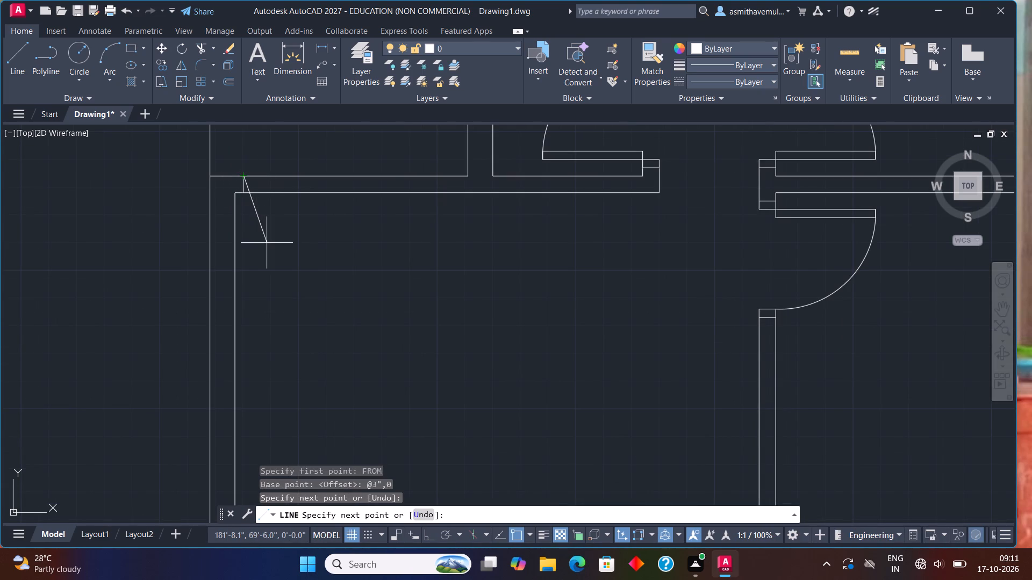
pyautogui.press('Escape')
# Offset the short line across the partition 3" to the right.
pyautogui.press('o')
pyautogui.press('Return')
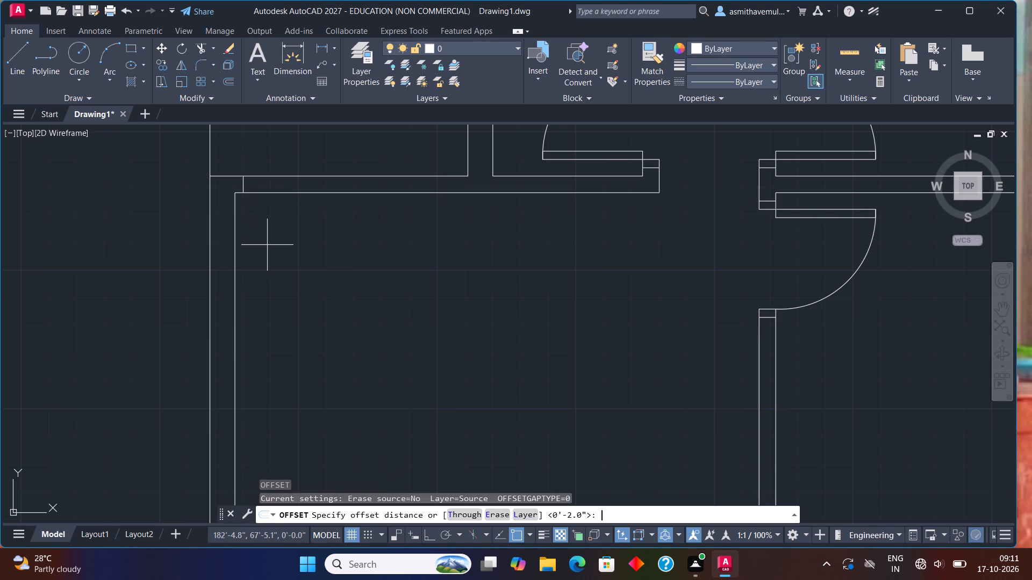
pyautogui.write('3"')
pyautogui.press('Return')
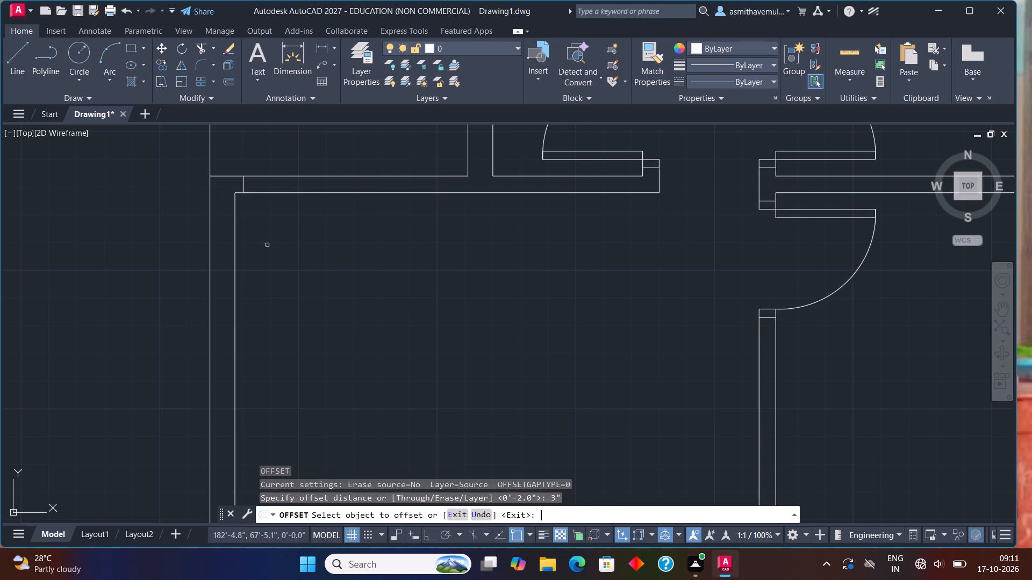
pyautogui.press('3')
pyautogui.hotkey('shift', '"')
pyautogui.press('Return')
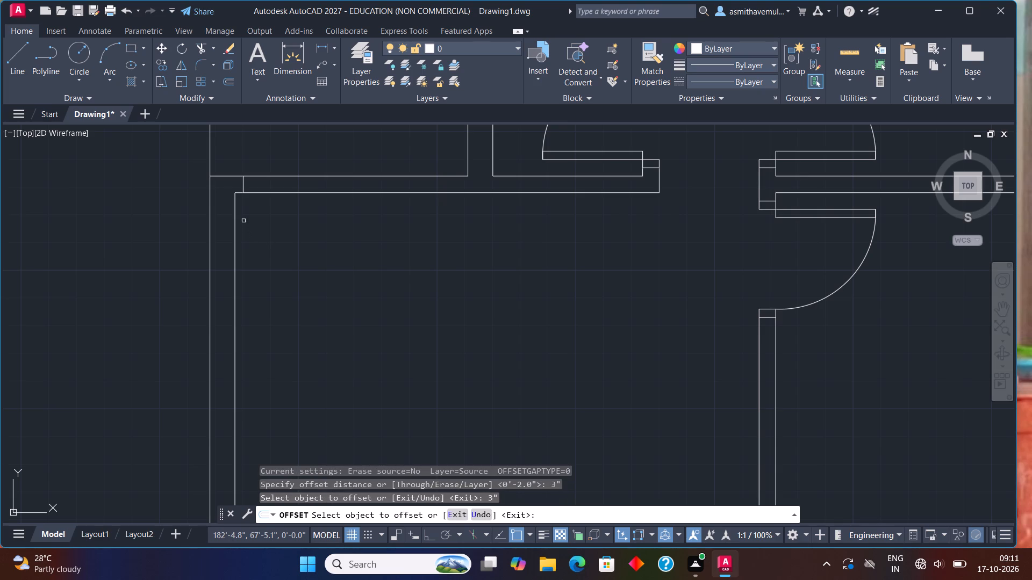
pyautogui.scroll(2, 243, 198)
pyautogui.click(239, 173)
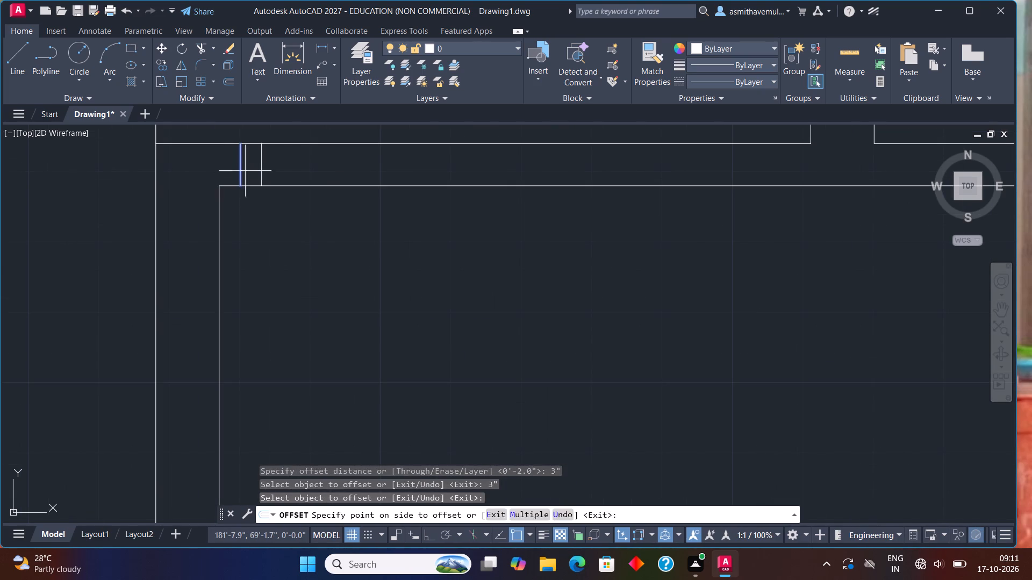
pyautogui.click(292, 162)
pyautogui.press('Escape')
# Offset the second short line 3' to the right to mark the door opening's width.
pyautogui.press('o')
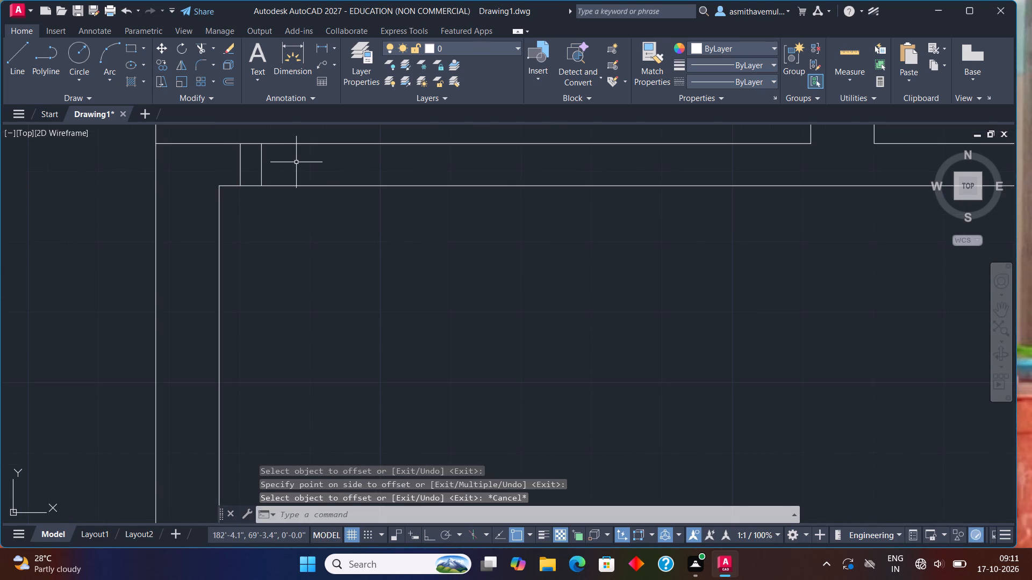
pyautogui.press('Return')
pyautogui.write("3'")
pyautogui.press('Return')
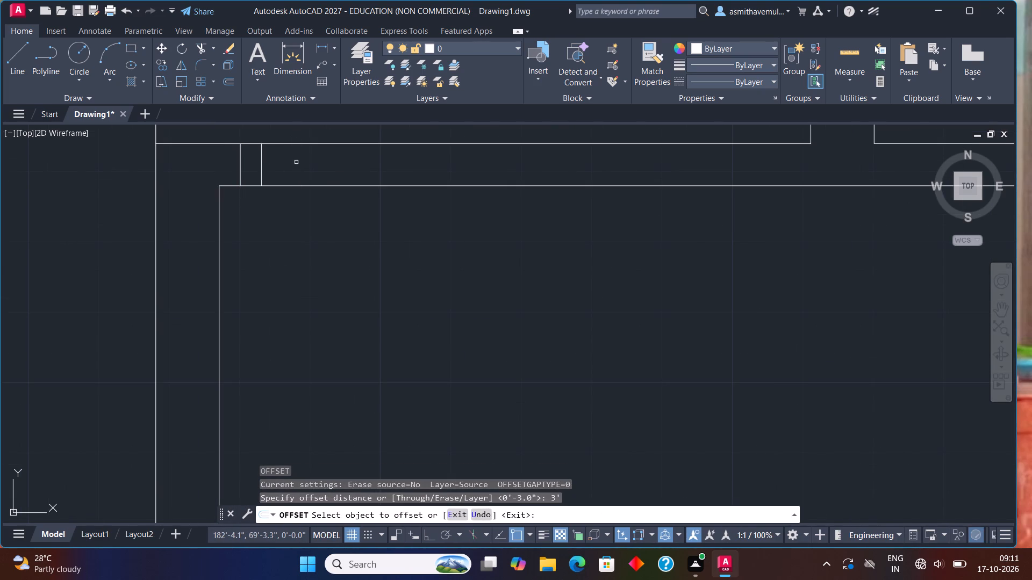
pyautogui.scroll(-1, 292, 166)
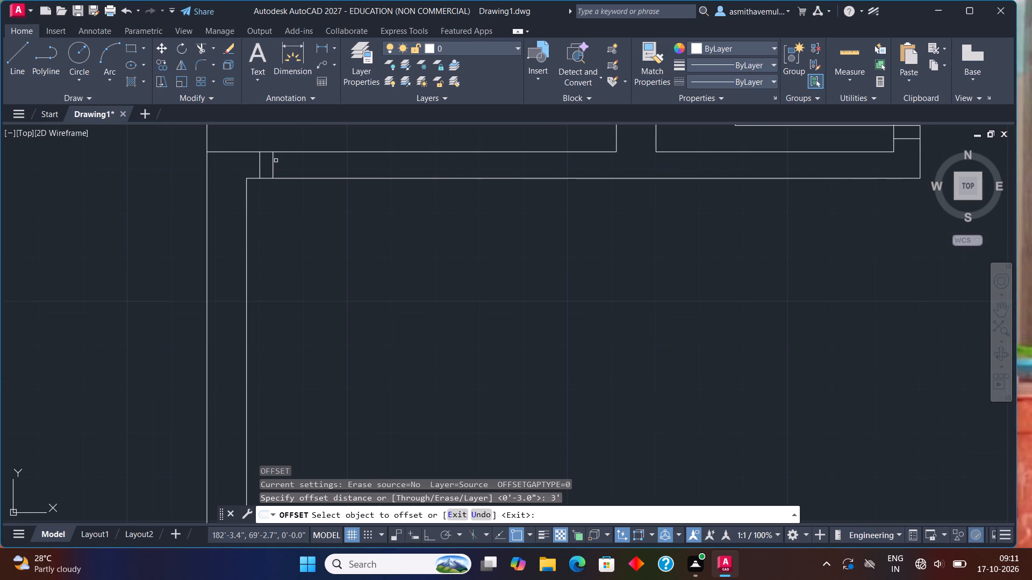
pyautogui.click(274, 163)
pyautogui.click(313, 172)
pyautogui.press('Escape')
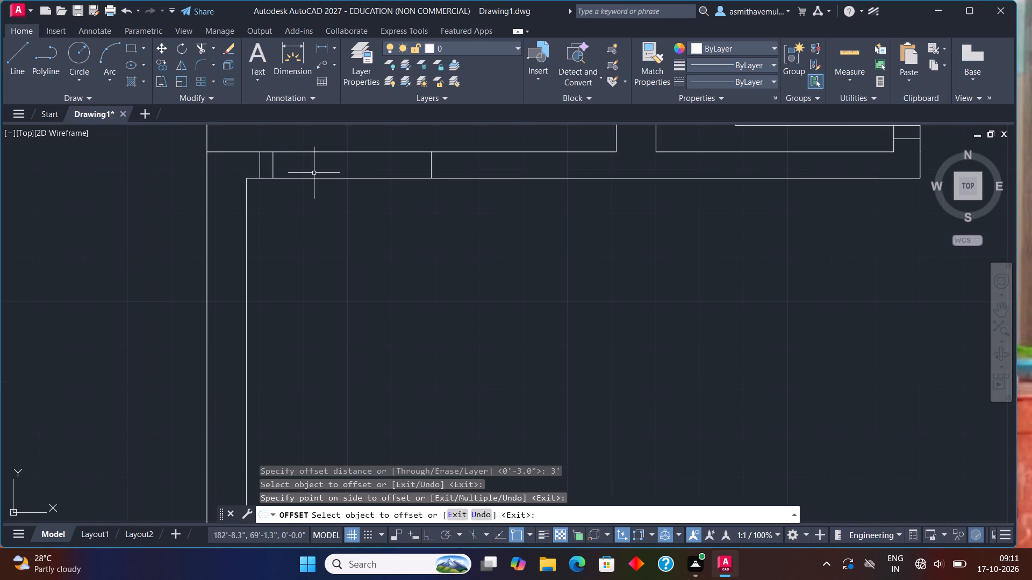
# Offset the line at the far side of the door opening 3" to the right.
pyautogui.press('o')
pyautogui.press('Return')
pyautogui.press('3')
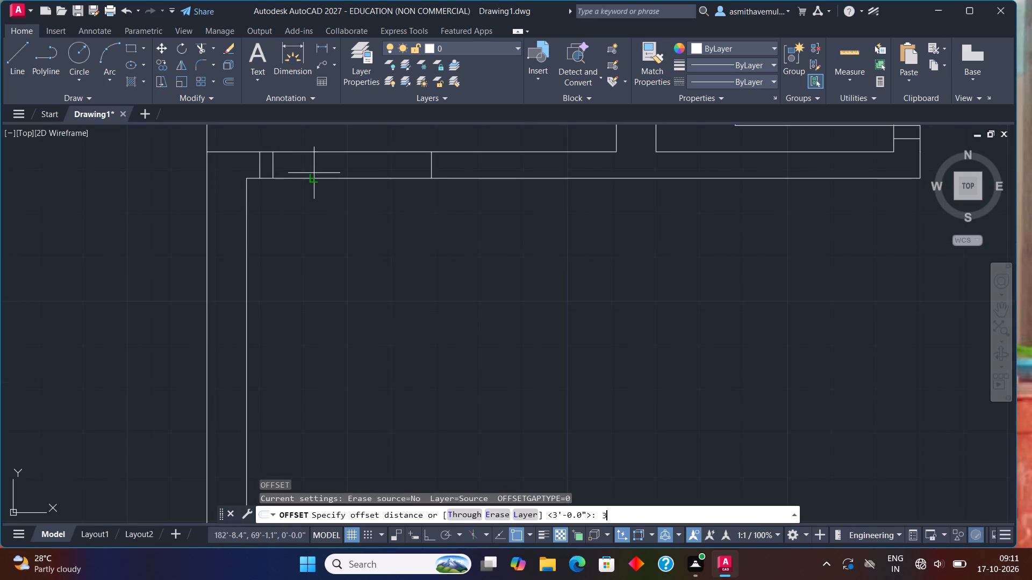
pyautogui.hotkey('shift', '"')
pyautogui.press('Return')
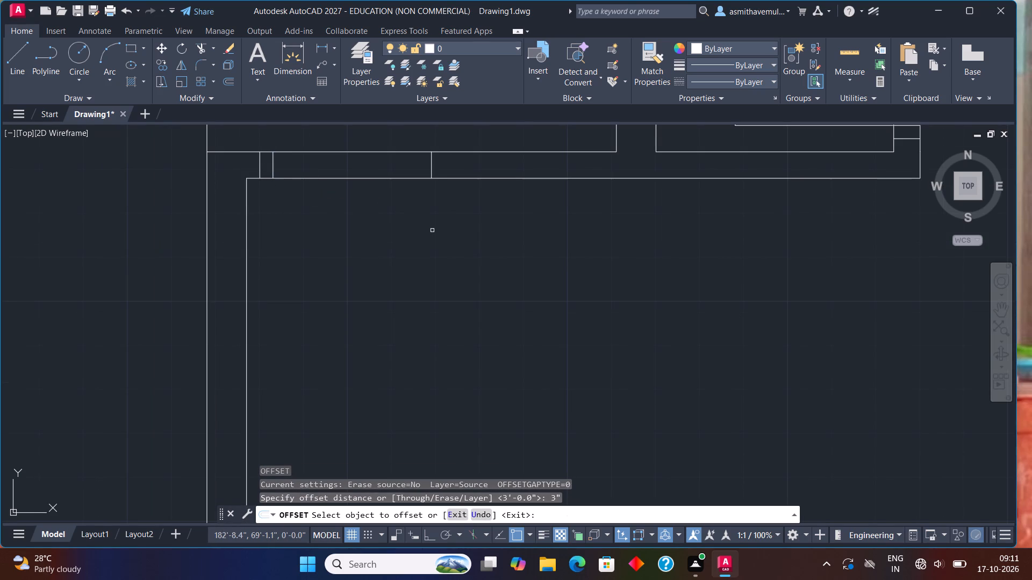
pyautogui.click(432, 166)
pyautogui.click(477, 166)
pyautogui.press('Escape')
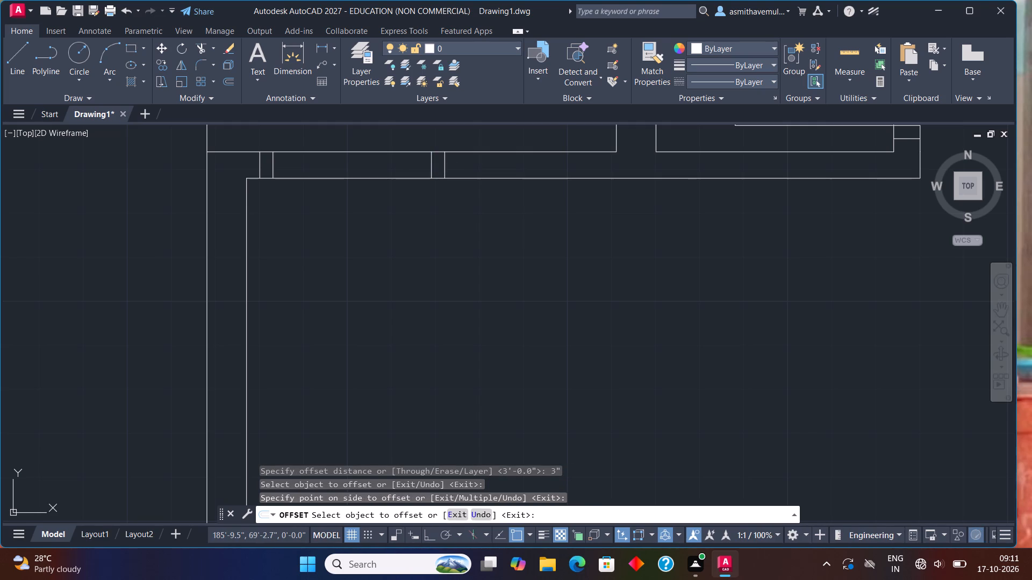
# Trim both partition lines between the inner jamb lines to open the 3' doorway above the middle-left room.
pyautogui.write('TRO')
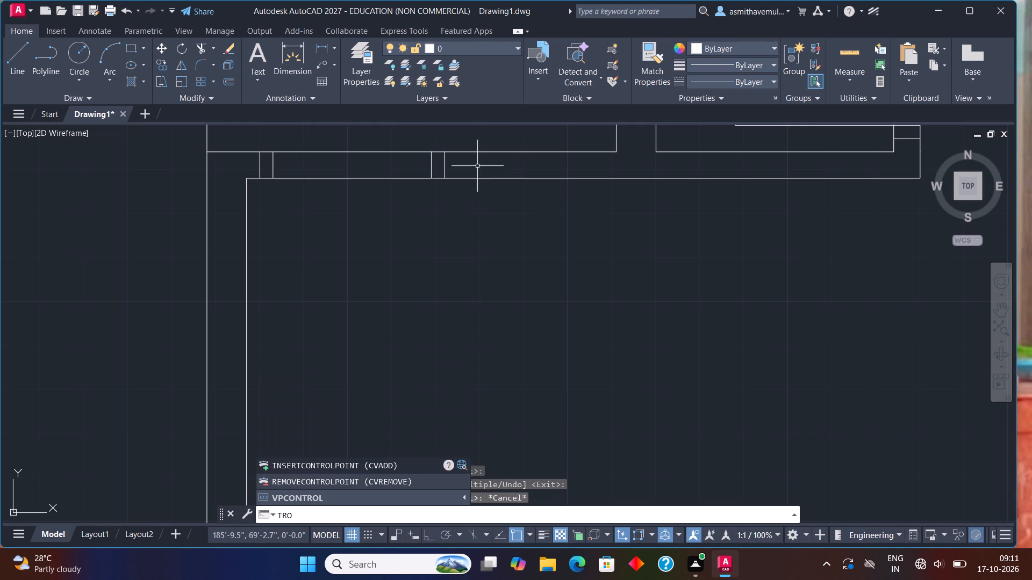
pyautogui.press('BackSpace')
pyautogui.write('IM')
pyautogui.press('Return')
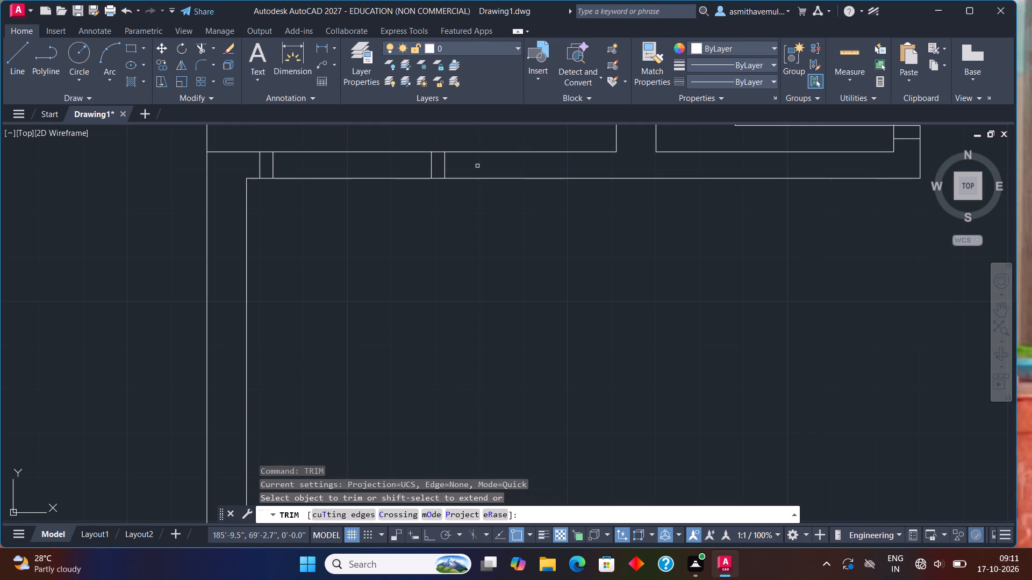
pyautogui.scroll(-1, 477, 166)
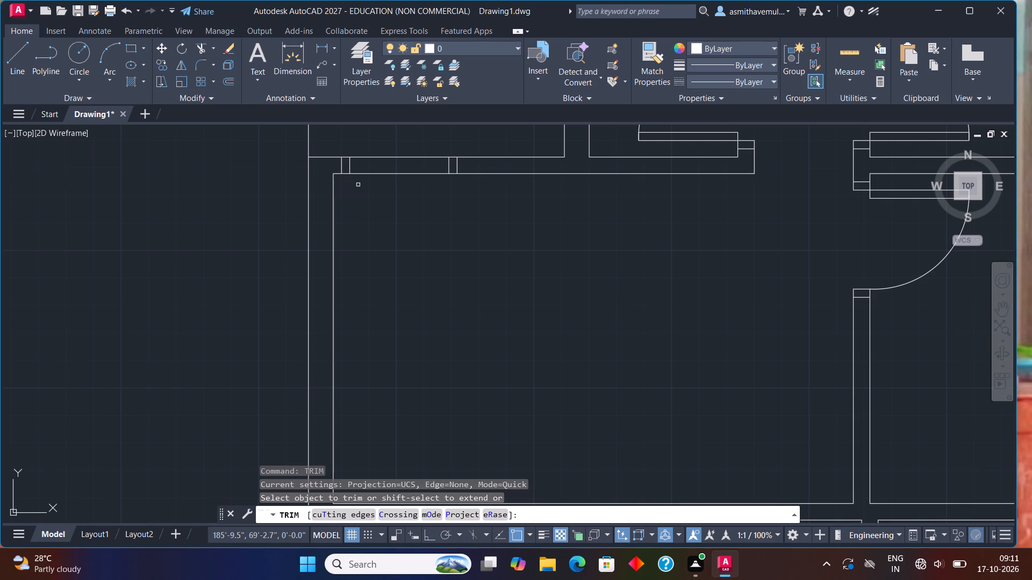
pyautogui.moveTo(358, 185); pyautogui.dragTo(362, 143)
pyautogui.moveTo(362, 143); pyautogui.dragTo(332, 257, button='middle')
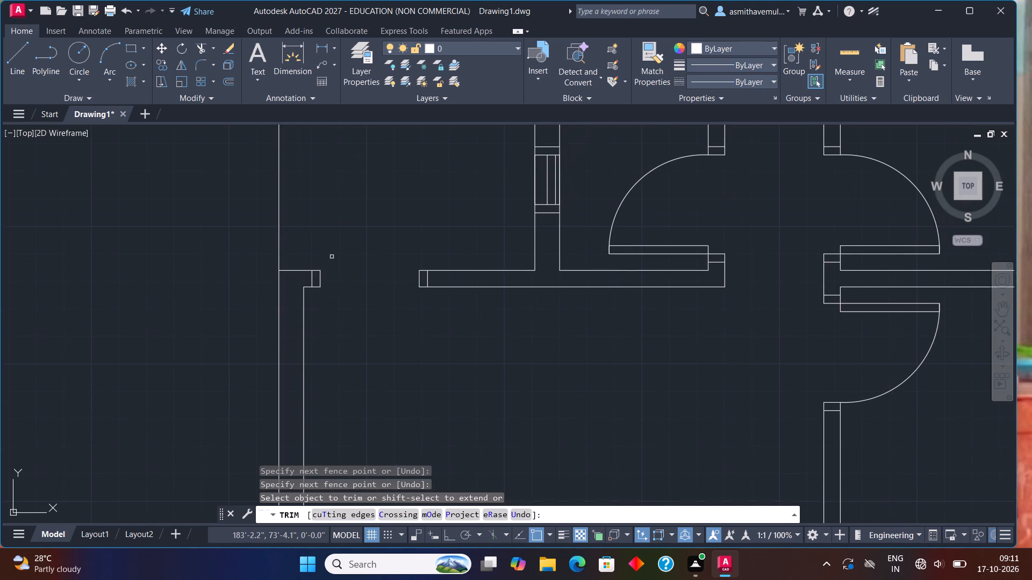
pyautogui.press('Escape')
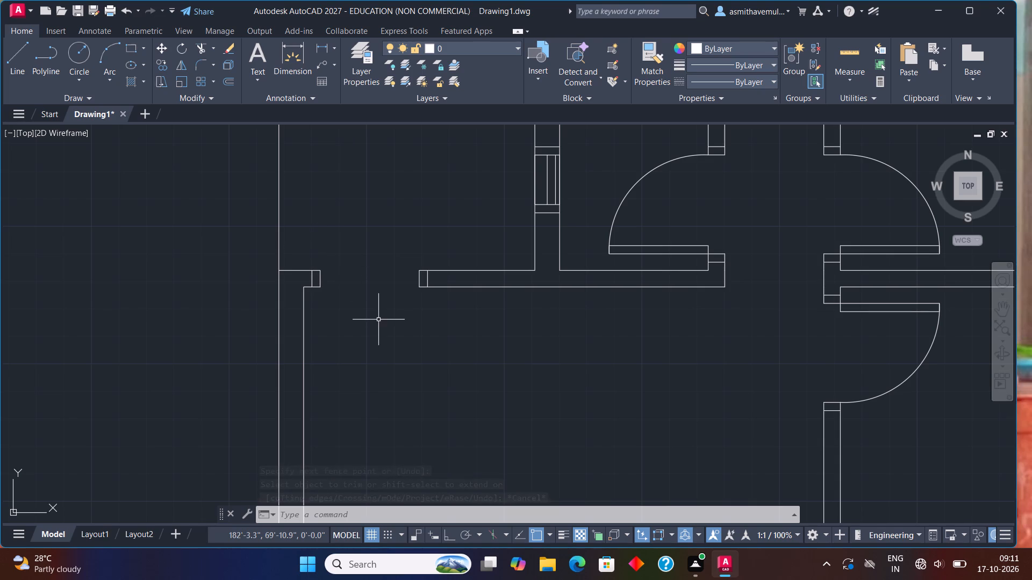
pyautogui.moveTo(378, 320); pyautogui.dragTo(339, 278, button='middle')
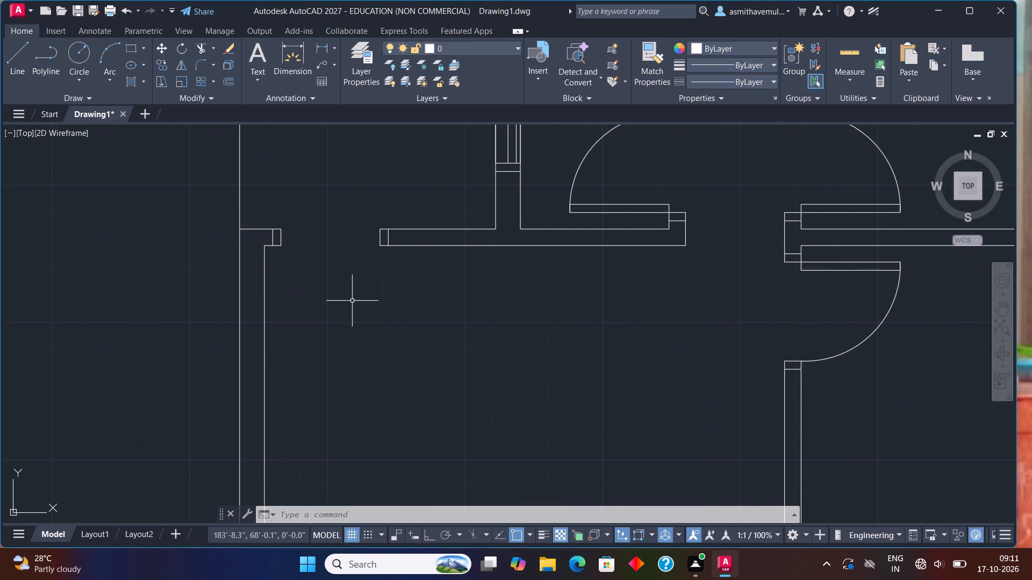
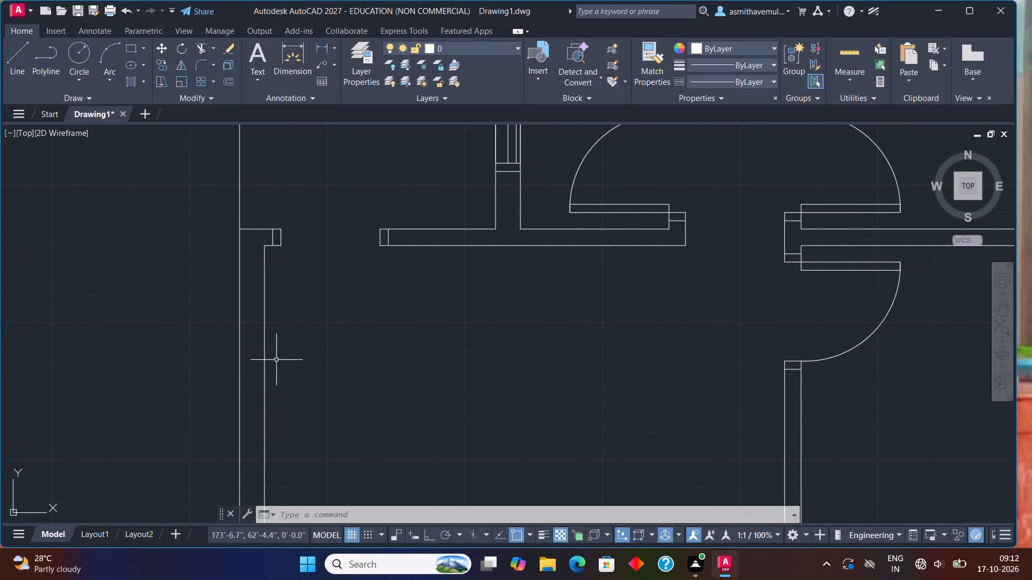
# Draw a 3" by 3' rectangular door leaf downward from the left jamb's lower corner at the new doorway of the middle-left room.
pyautogui.write('REC')
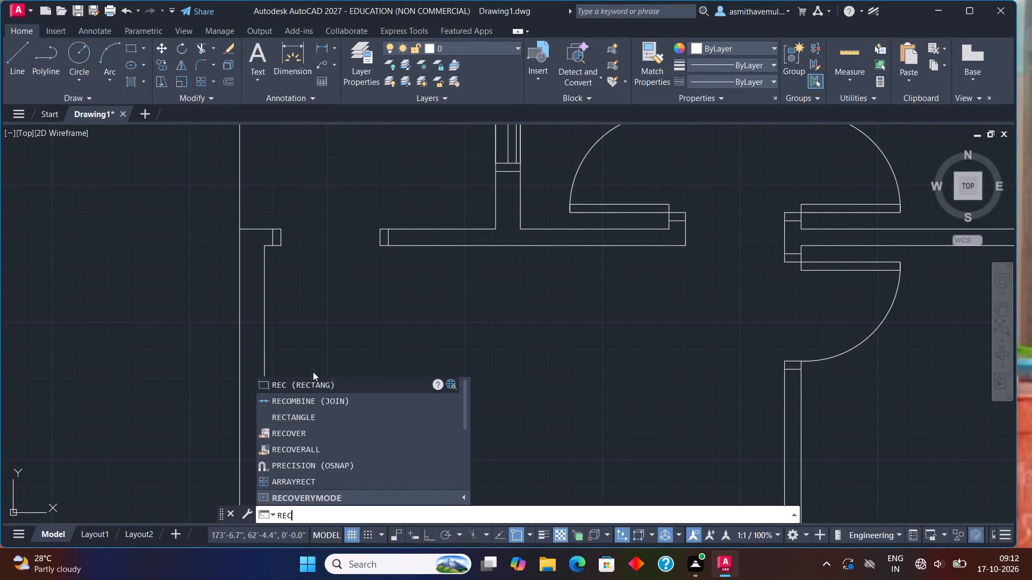
pyautogui.press('Return')
pyautogui.moveTo(282, 247); pyautogui.dragTo(304, 274)
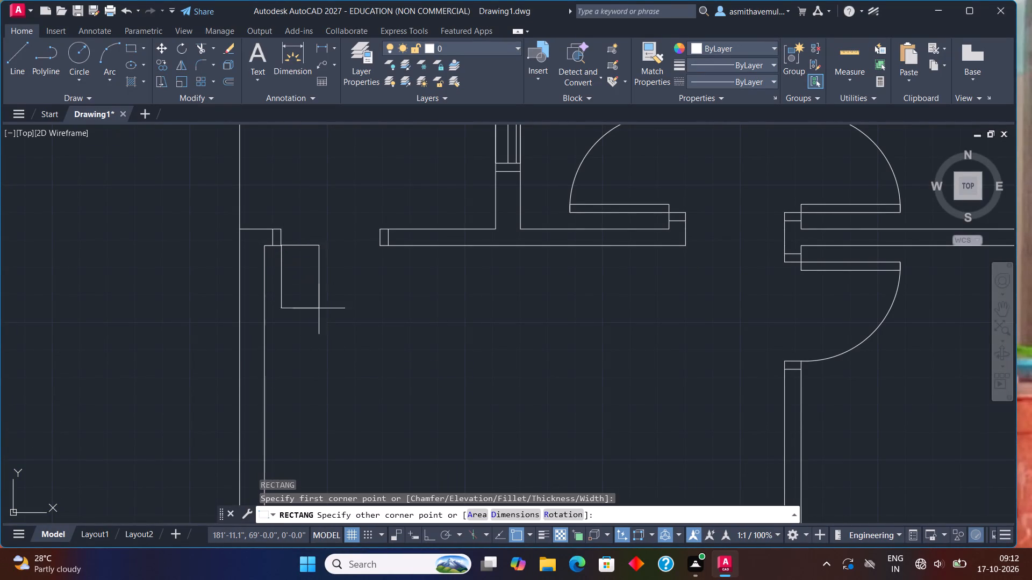
pyautogui.press('d')
pyautogui.press('Return')
pyautogui.press('3')
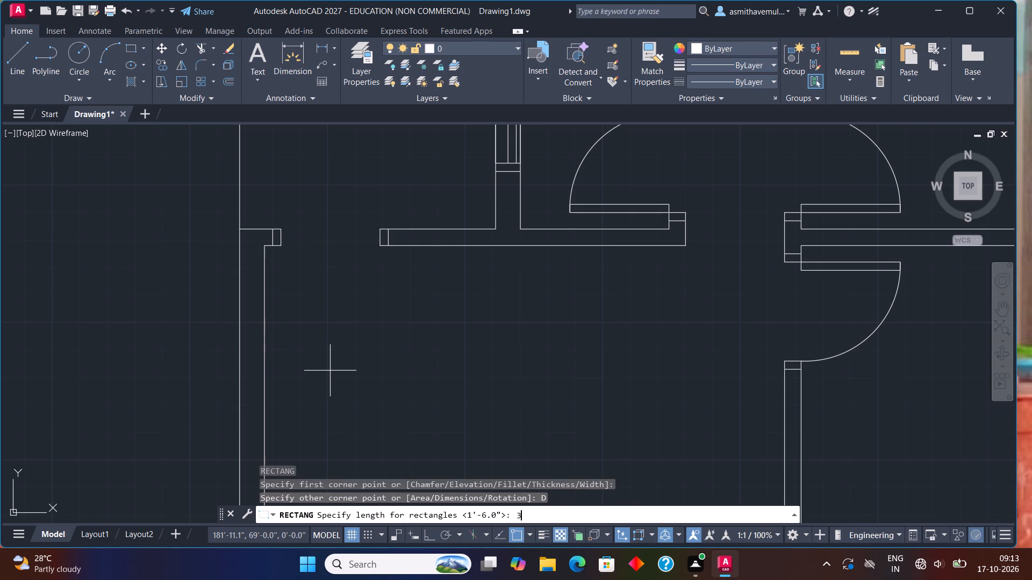
pyautogui.hotkey('shift', '"')
pyautogui.press('Return')
pyautogui.write("3'")
pyautogui.press('Return')
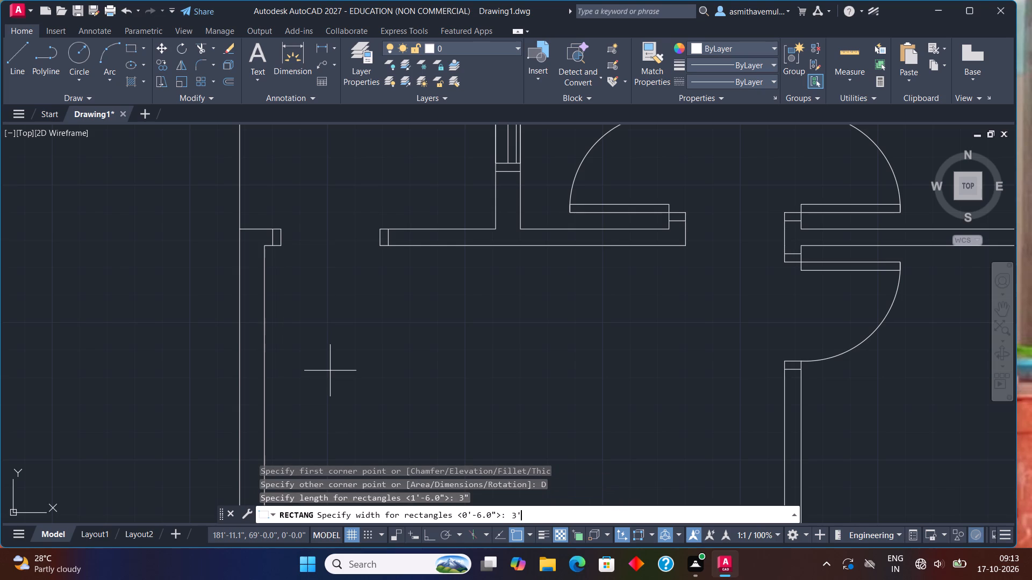
pyautogui.click(330, 369)
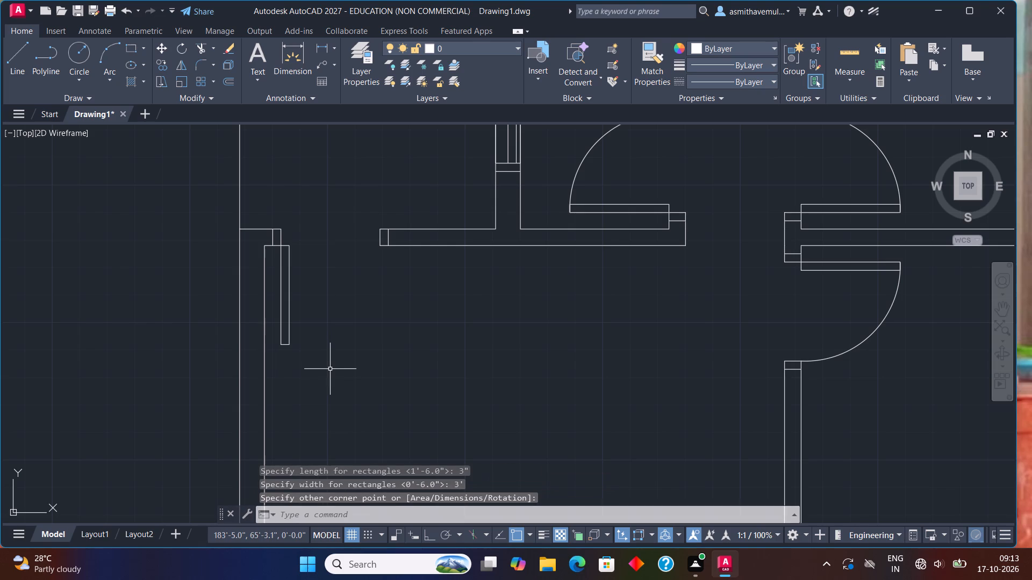
# Draw the door swing as a three-point arc from the leaf's free end to the opposite jamb's lower corner.
pyautogui.write('ARC')
pyautogui.press('Return')
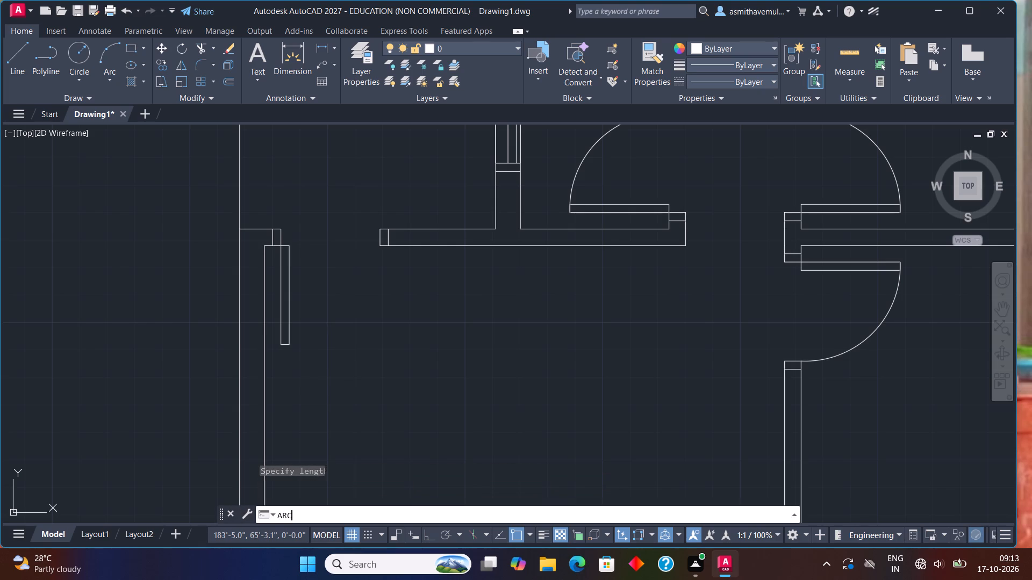
pyautogui.click(283, 342)
pyautogui.moveTo(291, 344); pyautogui.dragTo(296, 344)
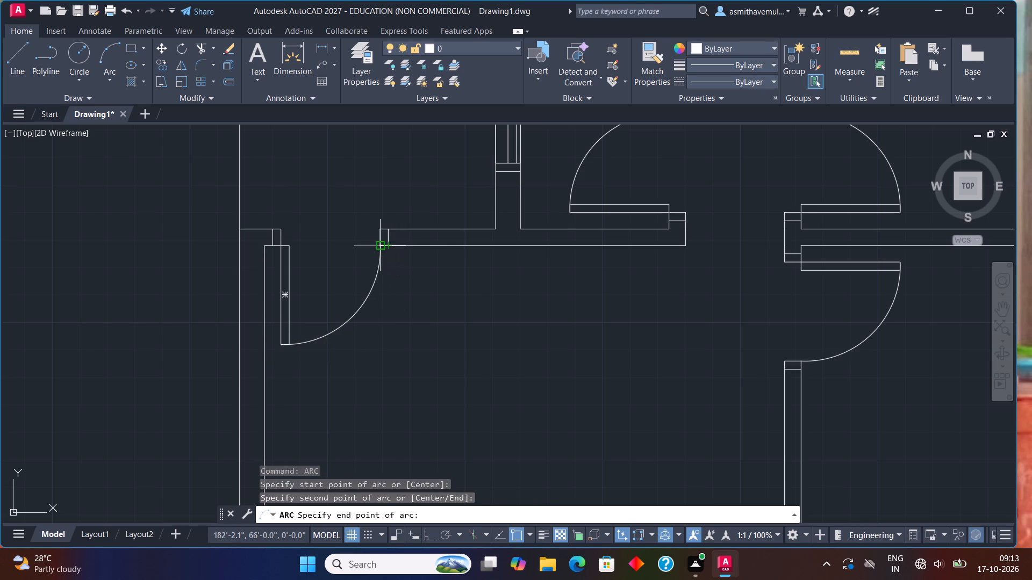
pyautogui.click(377, 247)
# Delete the four spare opening symbols lying outside the floor plan.
pyautogui.scroll(-2, 396, 295)
pyautogui.moveTo(420, 325); pyautogui.dragTo(415, 294, button='middle')
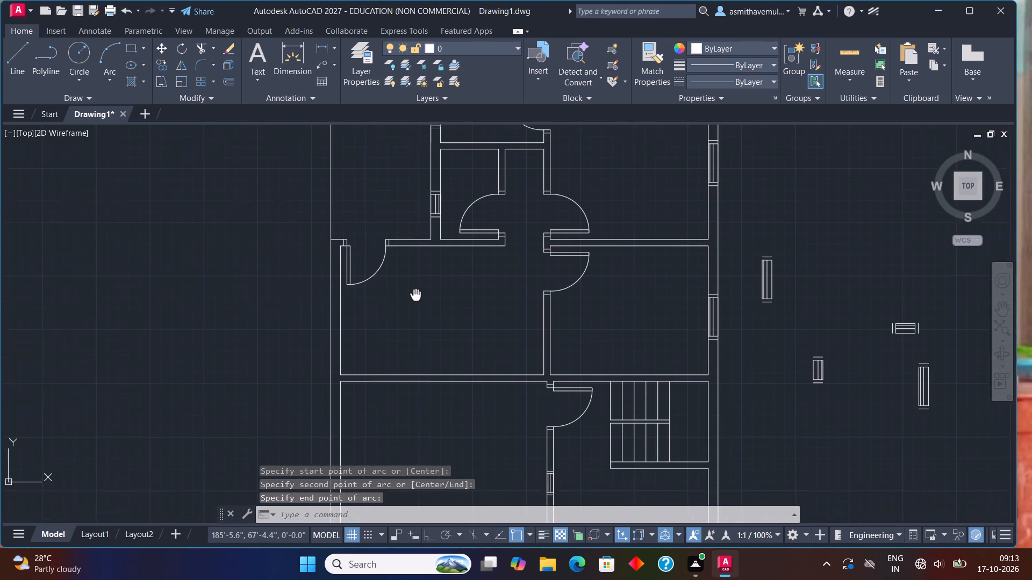
pyautogui.moveTo(415, 294); pyautogui.dragTo(413, 282, button='middle')
pyautogui.scroll(-1, 531, 323)
pyautogui.moveTo(610, 344); pyautogui.dragTo(540, 253, button='middle')
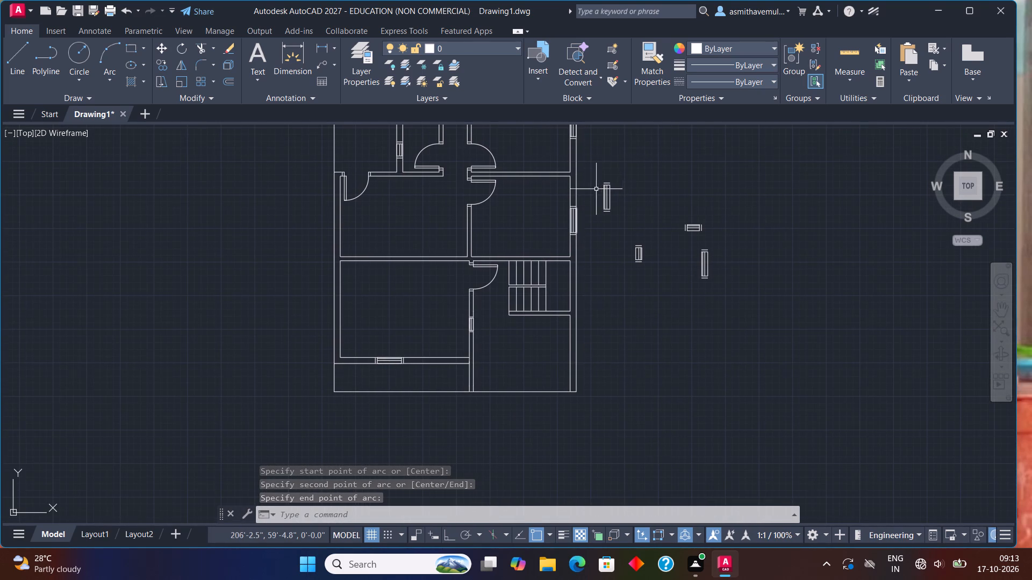
pyautogui.moveTo(604, 165); pyautogui.dragTo(763, 266)
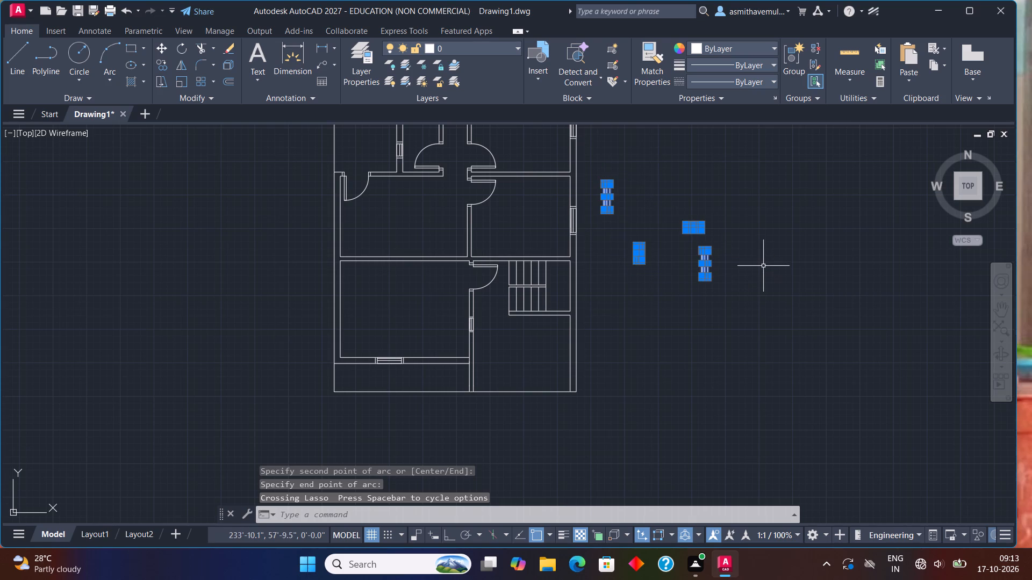
pyautogui.press('Delete')
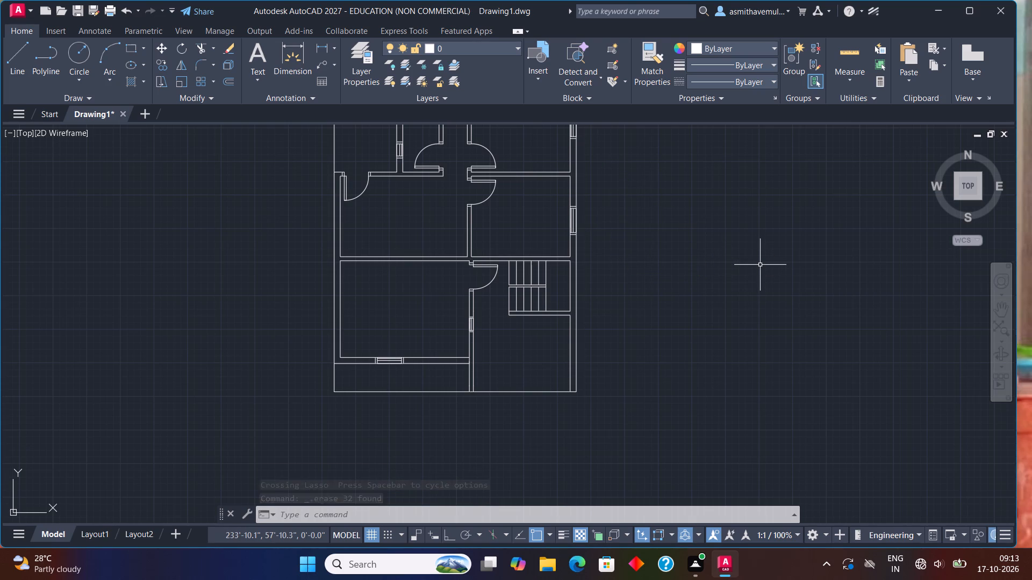
# From DesignCenter's Home - Space Planner blocks, place the 36 x 72 in. dining set, entertainment center, 30 x 60 in. desk, rocking chair and computer terminal beside the plan.
pyautogui.hotkey('ctrl', '2')
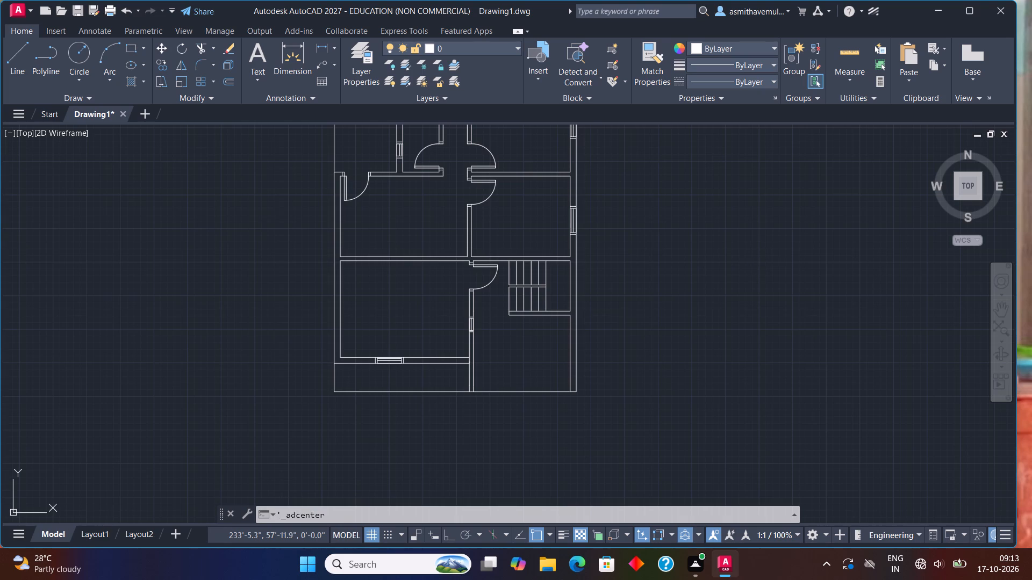
pyautogui.moveTo(678, 193); pyautogui.dragTo(841, 310)
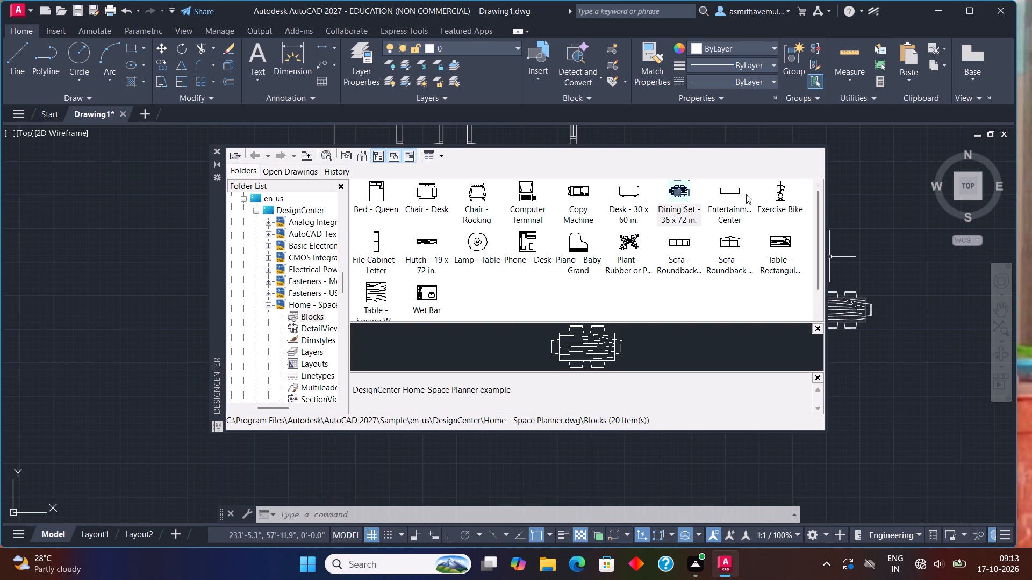
pyautogui.moveTo(726, 191); pyautogui.dragTo(859, 253)
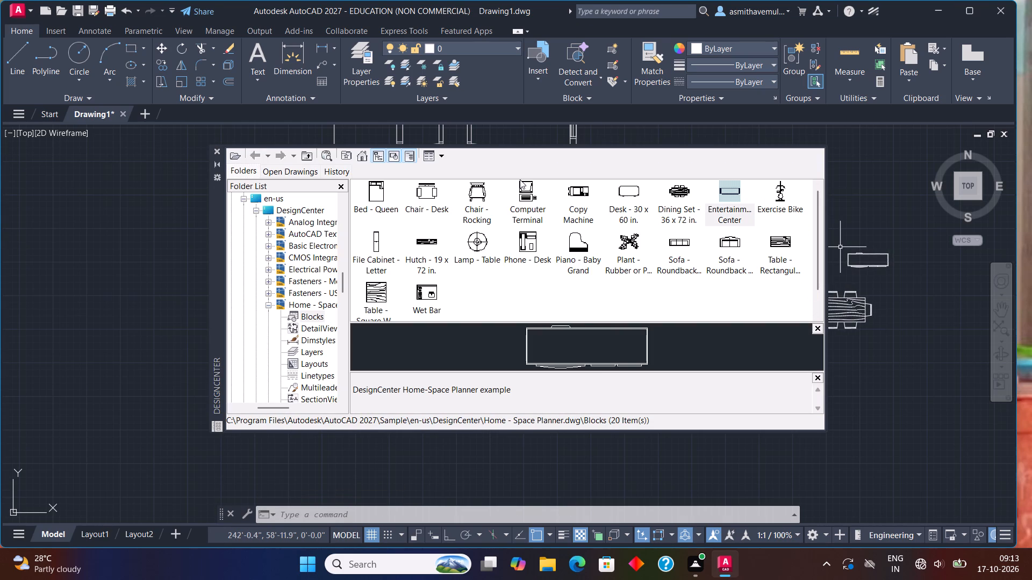
pyautogui.moveTo(623, 199); pyautogui.dragTo(837, 204)
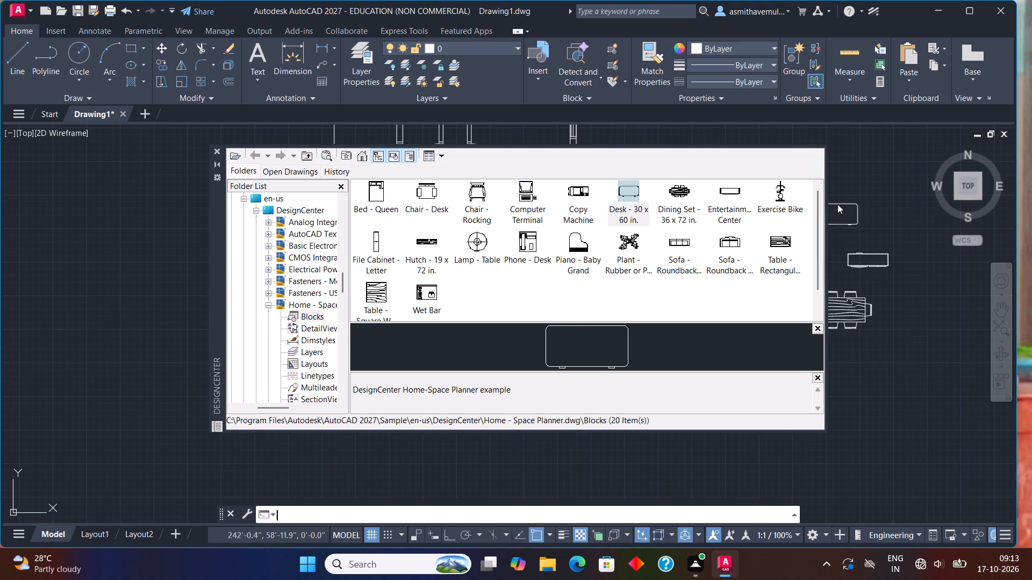
pyautogui.moveTo(480, 197); pyautogui.dragTo(861, 328)
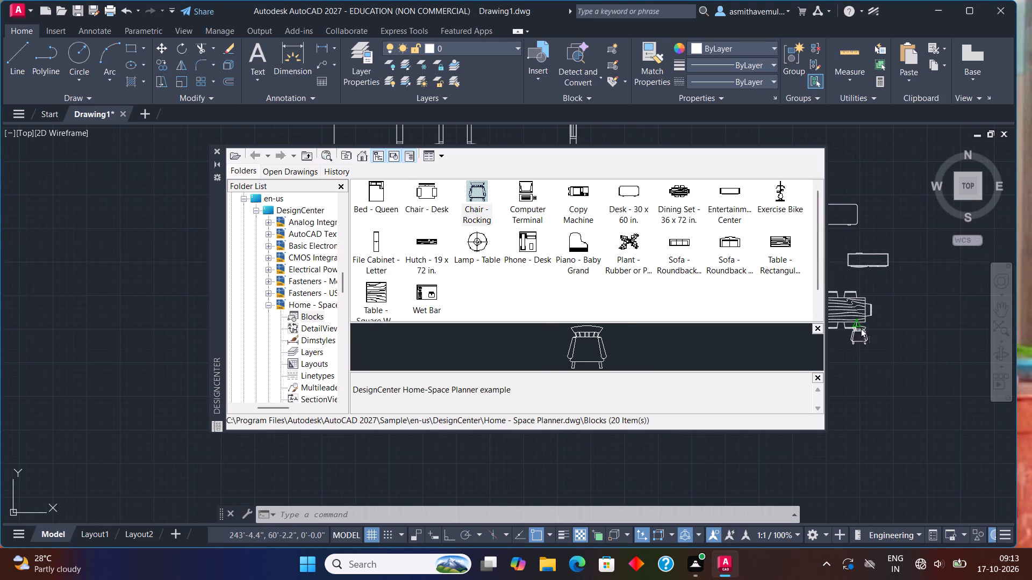
pyautogui.moveTo(861, 328); pyautogui.dragTo(866, 339)
pyautogui.moveTo(526, 190); pyautogui.dragTo(591, 221)
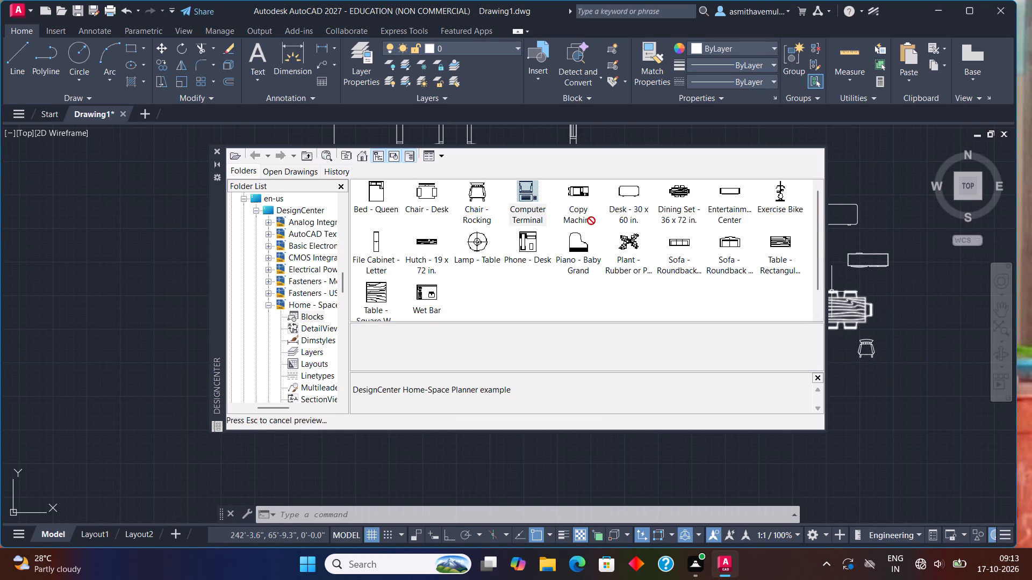
pyautogui.moveTo(591, 221); pyautogui.dragTo(919, 349)
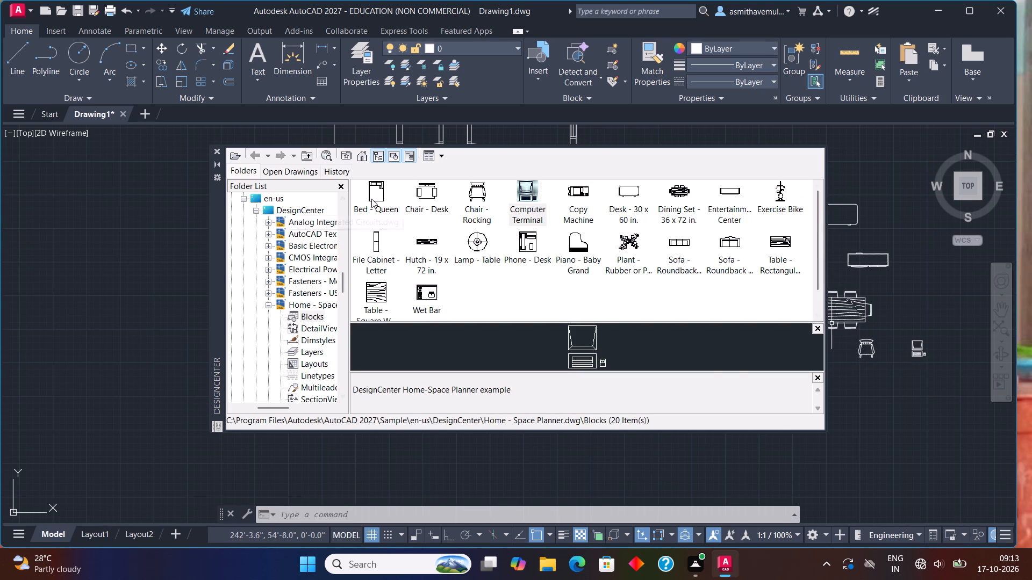
# Place the queen bed, both roundback sofas, the rectangular table and the table lamp blocks beside the plan.
pyautogui.moveTo(370, 198); pyautogui.dragTo(863, 380)
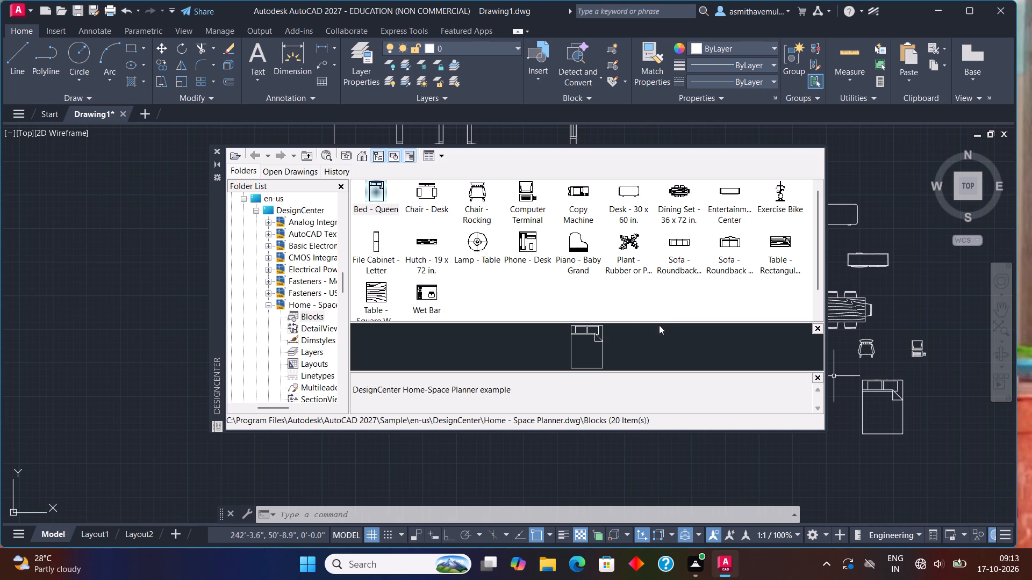
pyautogui.moveTo(670, 250); pyautogui.dragTo(818, 439)
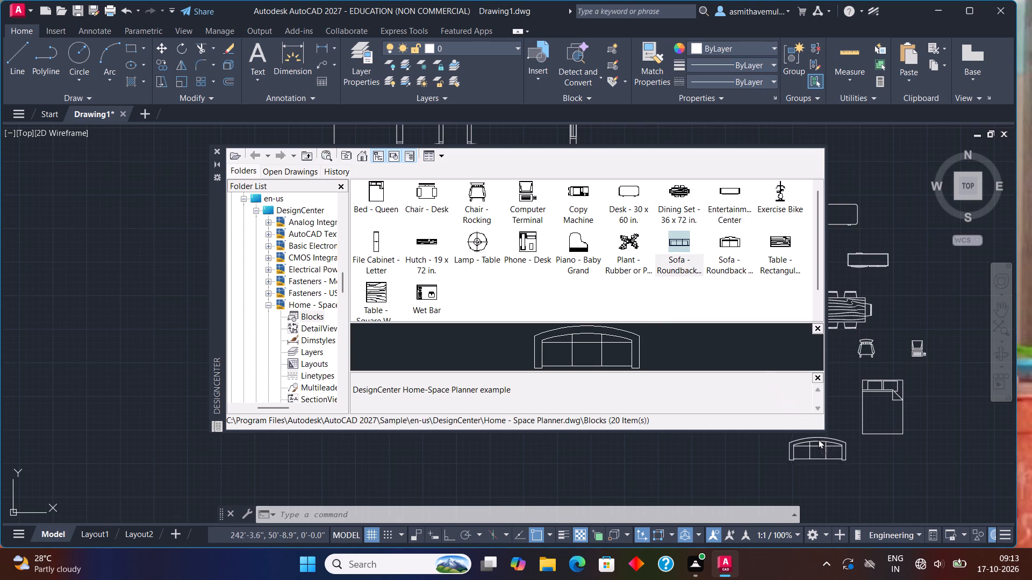
pyautogui.moveTo(818, 439); pyautogui.dragTo(819, 441)
pyautogui.moveTo(722, 248); pyautogui.dragTo(911, 425)
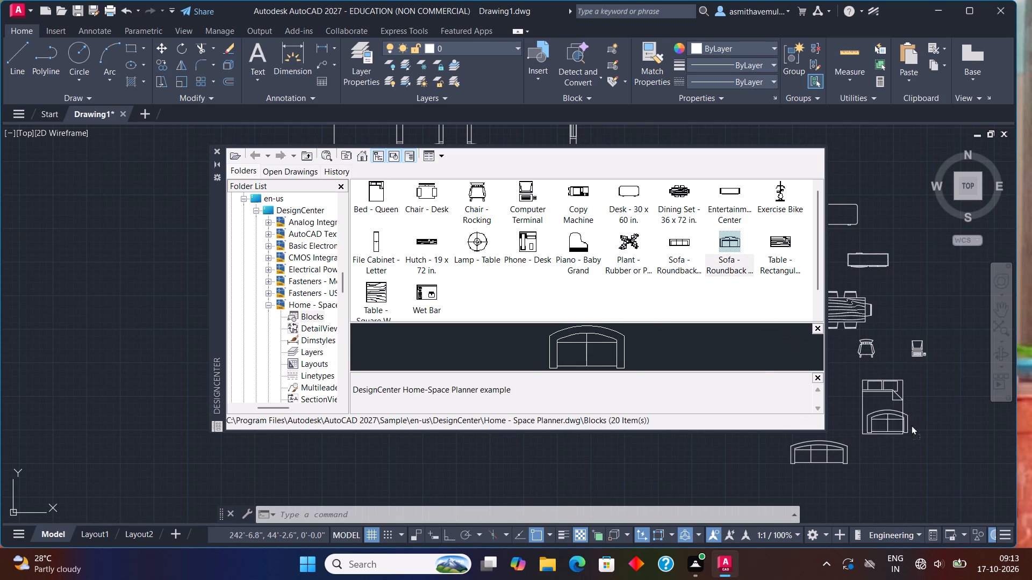
pyautogui.moveTo(911, 425); pyautogui.dragTo(930, 438)
pyautogui.moveTo(776, 245); pyautogui.dragTo(926, 333)
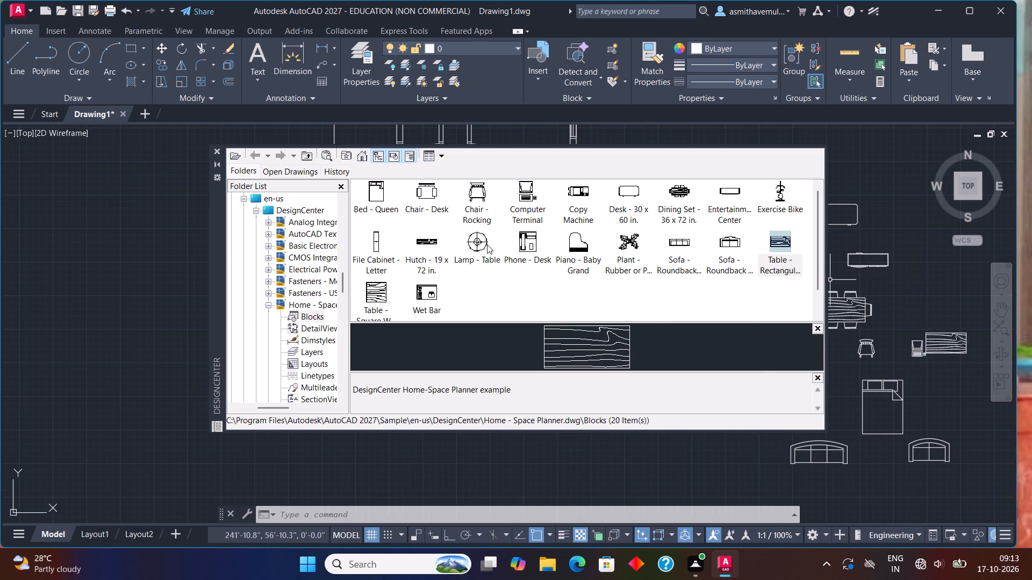
pyautogui.moveTo(472, 240); pyautogui.dragTo(889, 291)
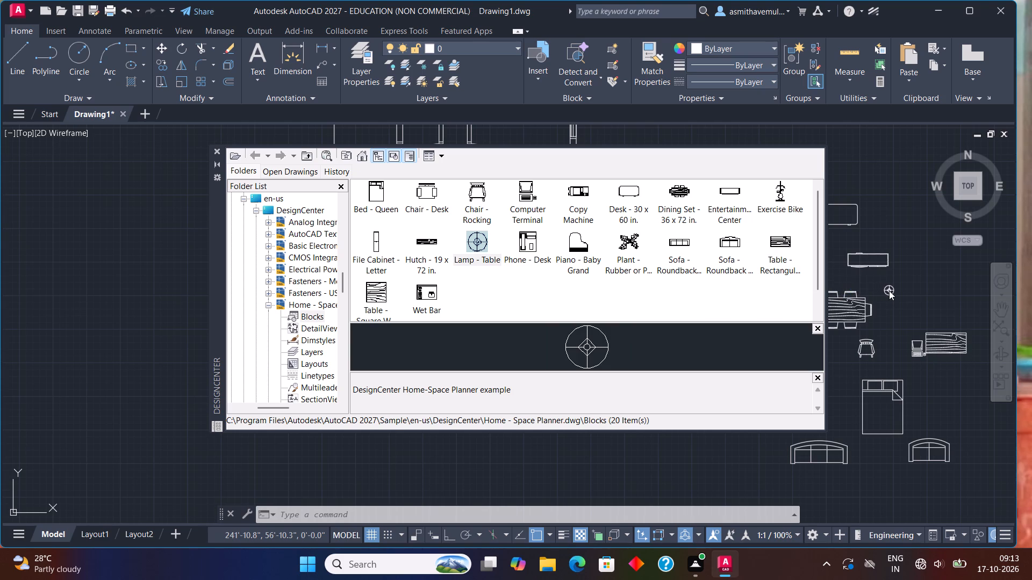
# Place the Toilet - top block from the House Designer.dwg sample beside the plan, above the other furniture.
pyautogui.click(364, 162)
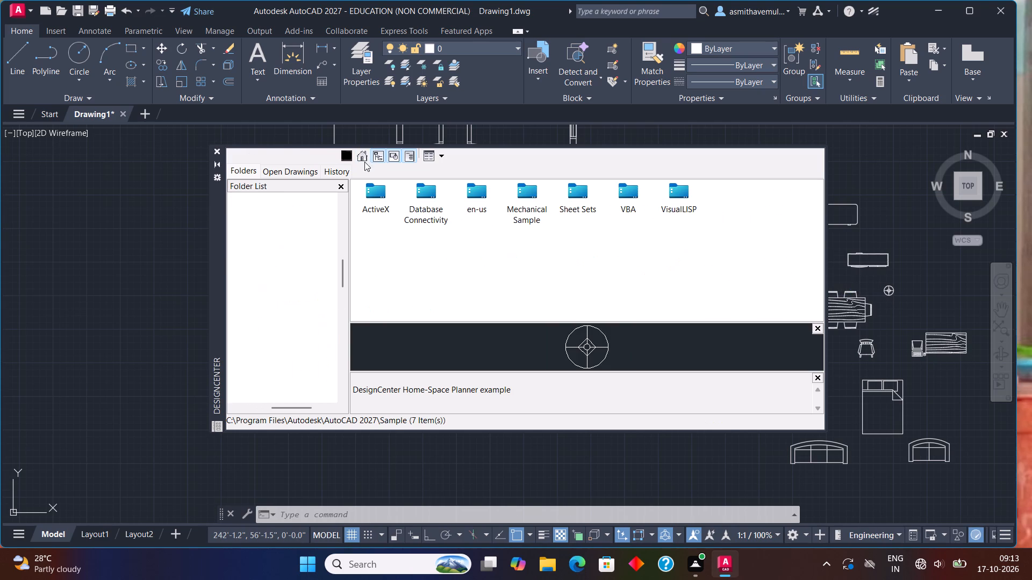
pyautogui.doubleClick(474, 200)
pyautogui.doubleClick(370, 196)
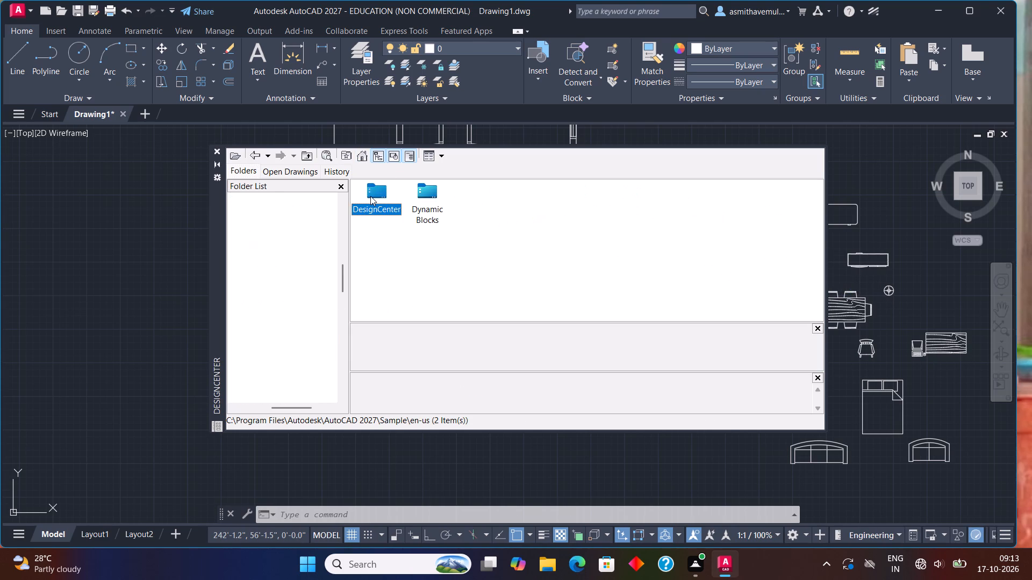
pyautogui.doubleClick(772, 194)
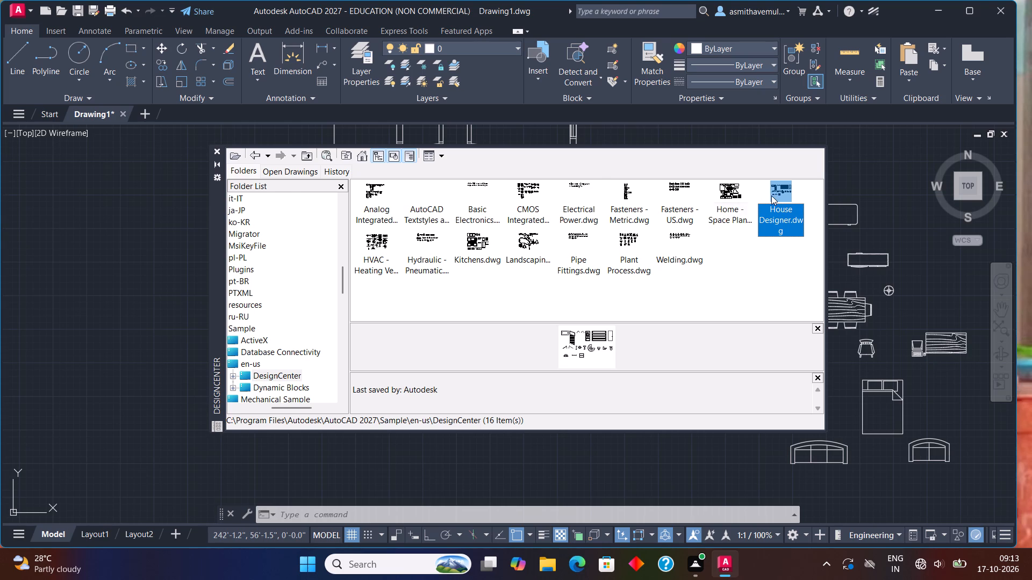
pyautogui.doubleClick(771, 195)
pyautogui.doubleClick(386, 189)
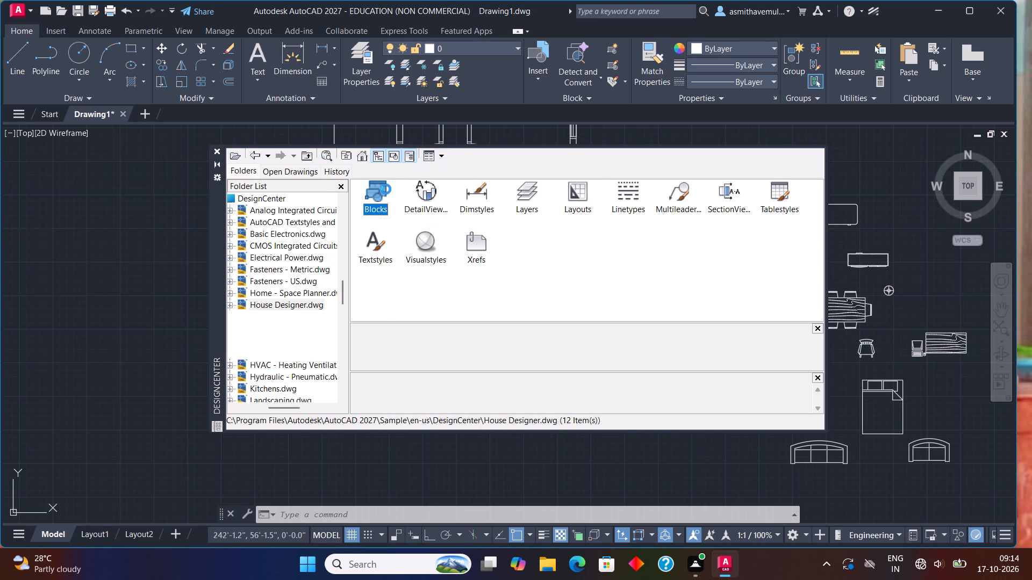
pyautogui.moveTo(727, 249); pyautogui.dragTo(729, 247)
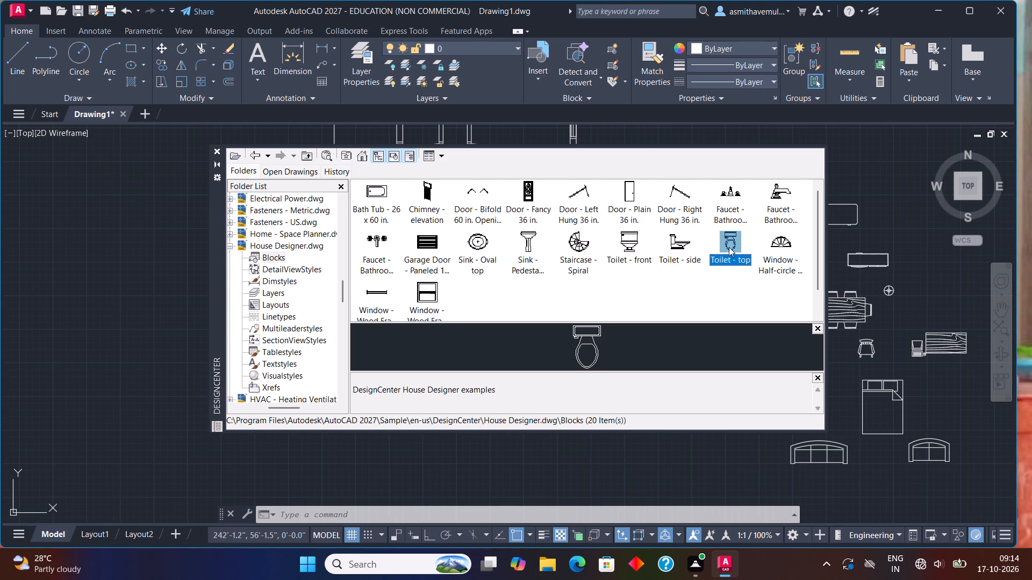
pyautogui.moveTo(729, 247); pyautogui.dragTo(869, 182)
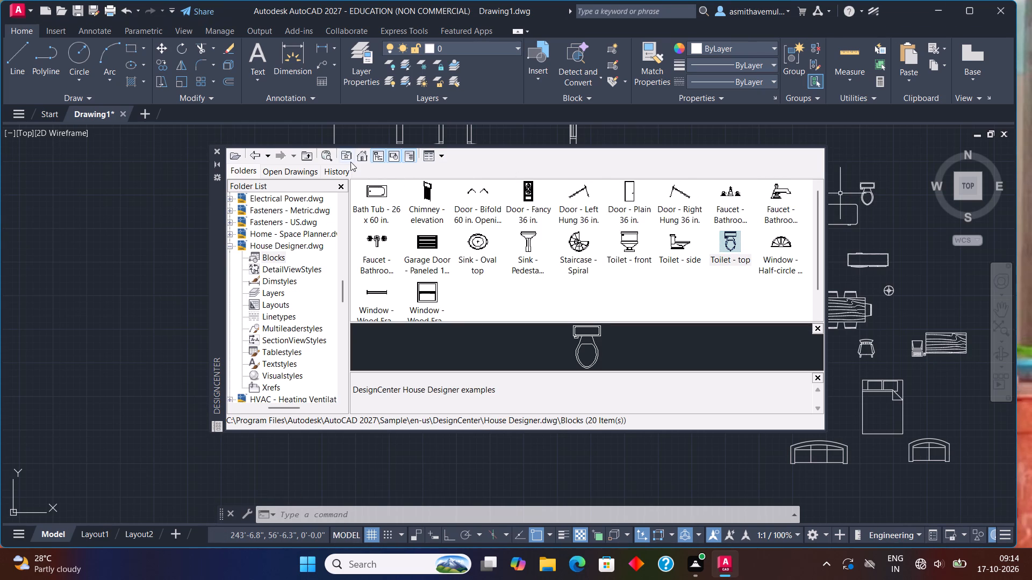
# Place the Kitchen Layout - 7 x 8 ft block from the Kitchens.dwg sample beside the plan, near the sofas, and close DesignCenter.
pyautogui.click(360, 155)
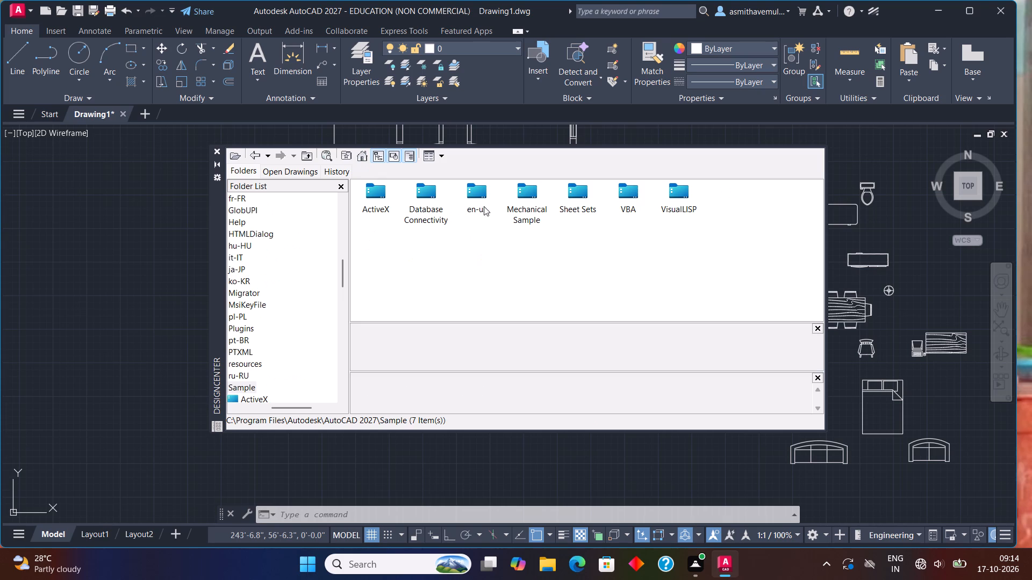
pyautogui.doubleClick(480, 198)
pyautogui.tripleClick(377, 193)
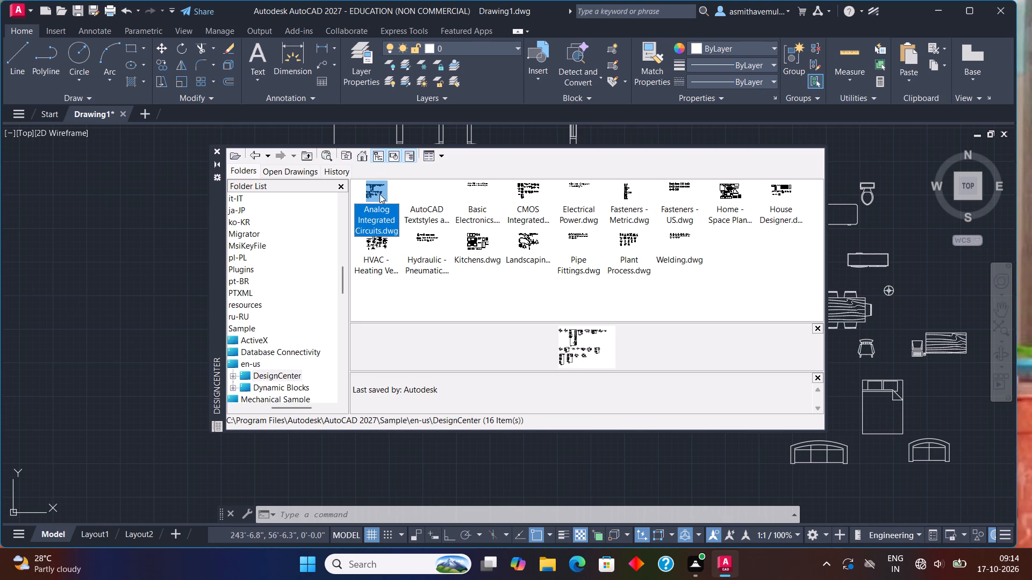
pyautogui.doubleClick(468, 249)
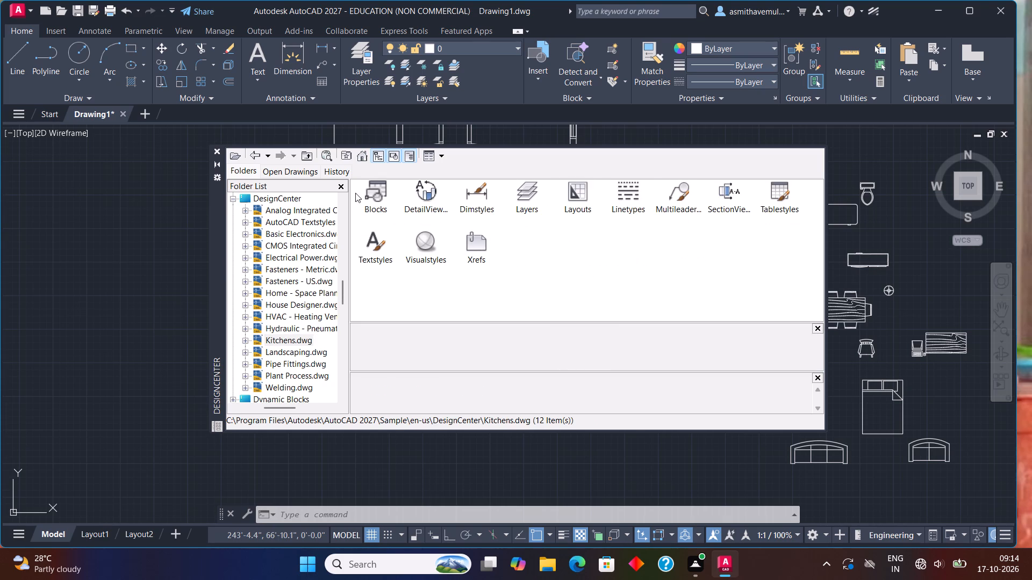
pyautogui.doubleClick(378, 198)
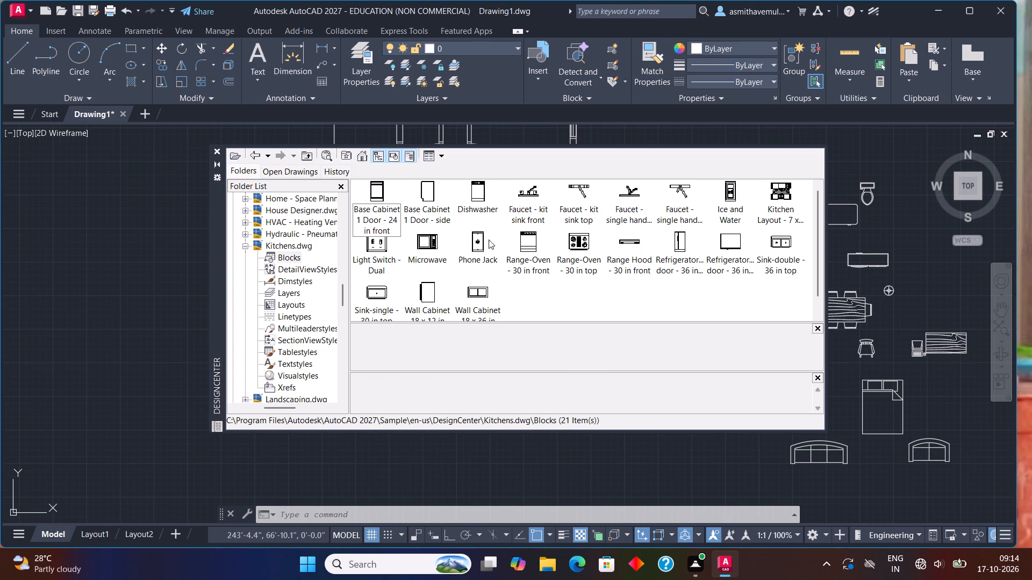
pyautogui.moveTo(773, 189); pyautogui.dragTo(736, 344)
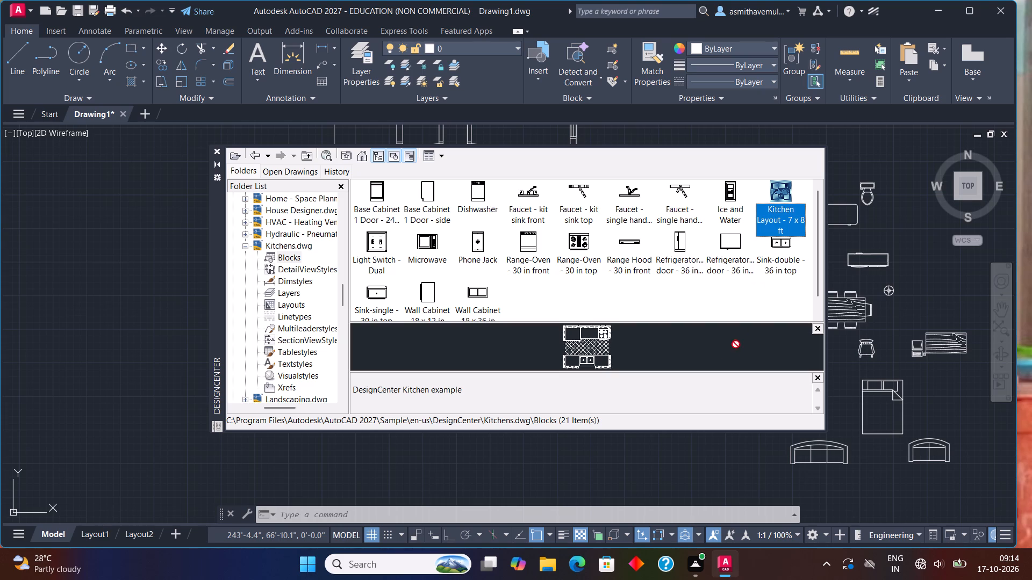
pyautogui.moveTo(736, 344); pyautogui.dragTo(720, 454)
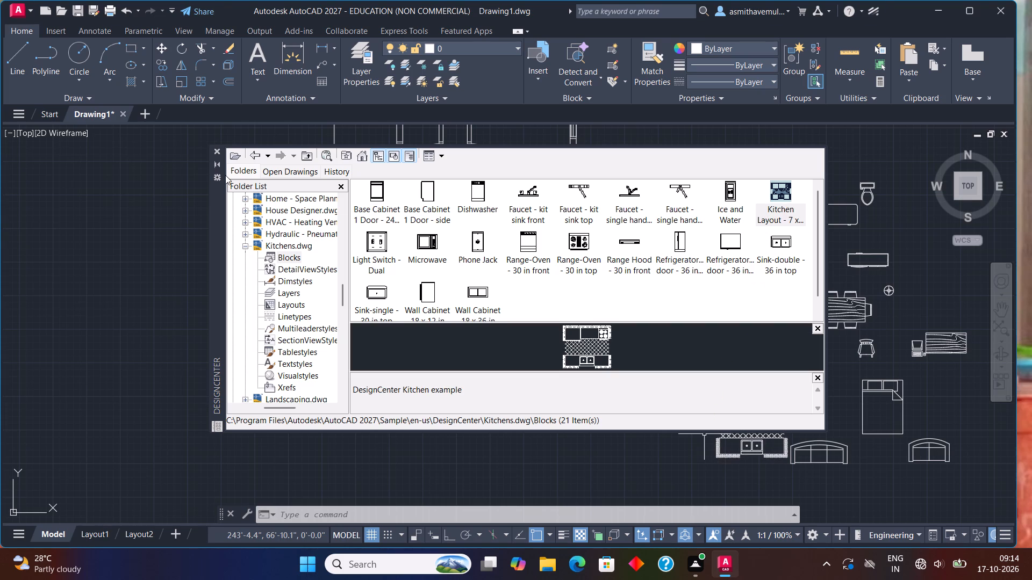
pyautogui.click(214, 150)
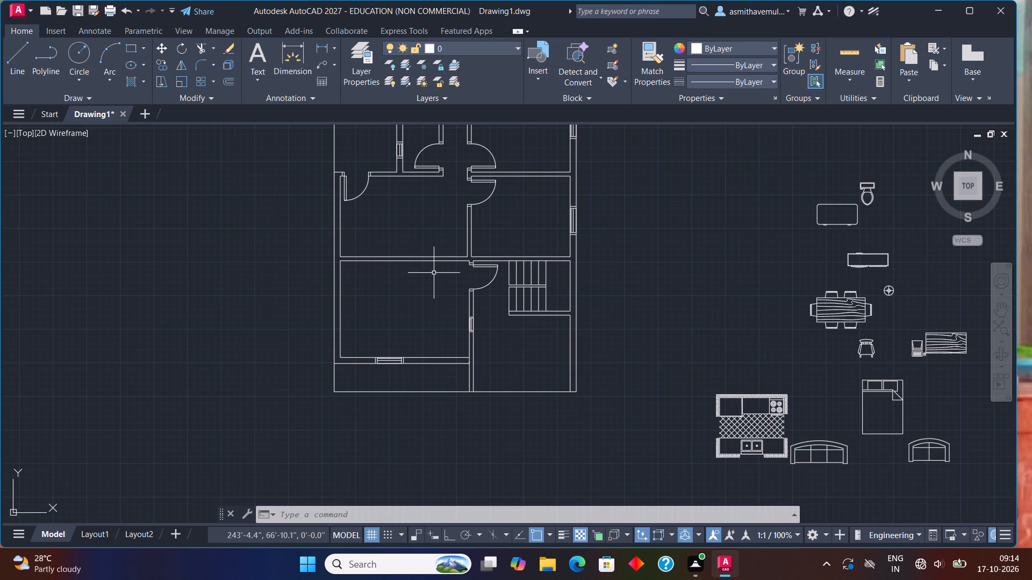
# Draw two short lines across the wall between the middle and lower left rooms, one at the wall's east end and one partway along.
pyautogui.scroll(2, 428, 269)
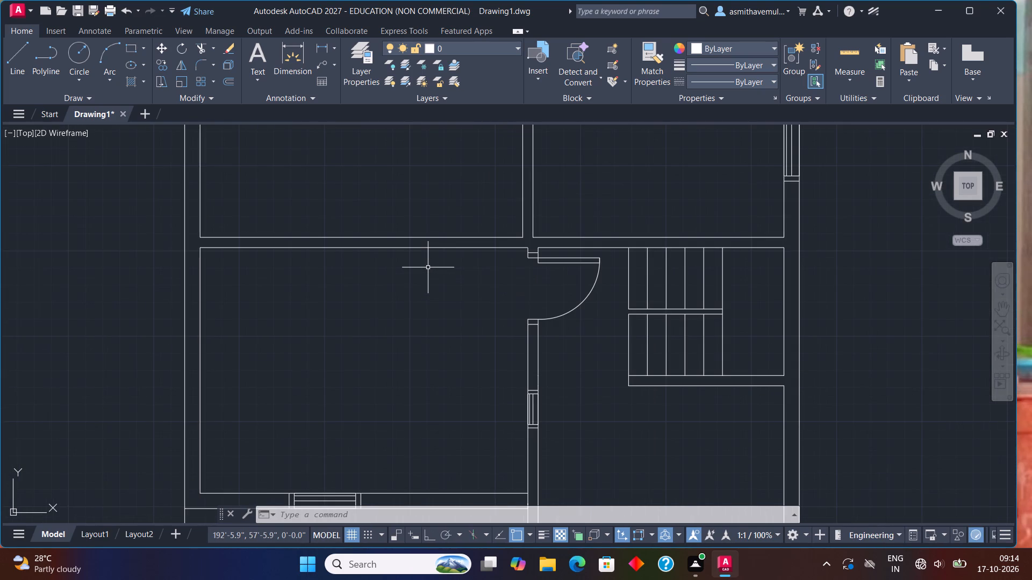
pyautogui.scroll(1, 428, 266)
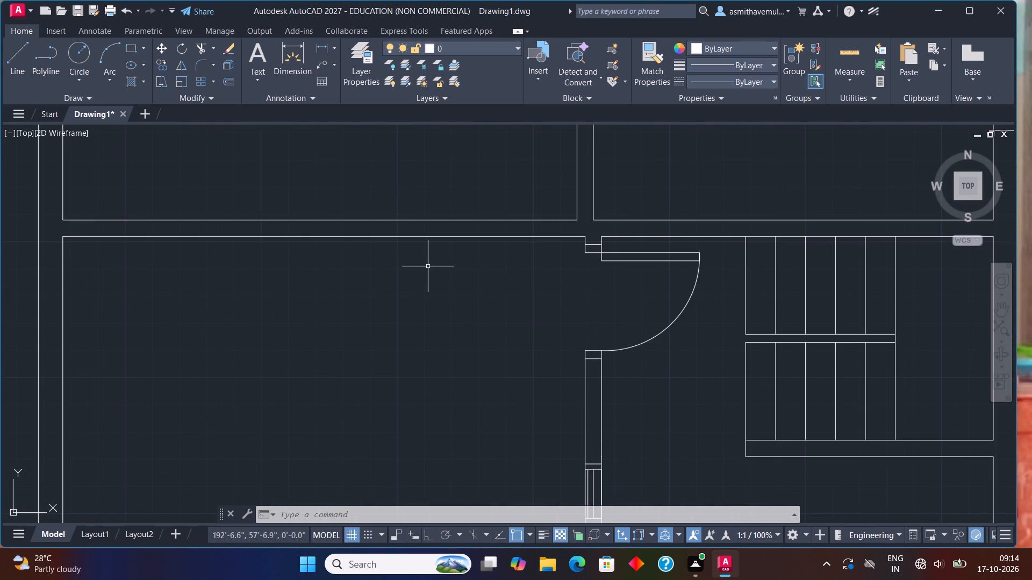
pyautogui.press('l')
pyautogui.press('Return')
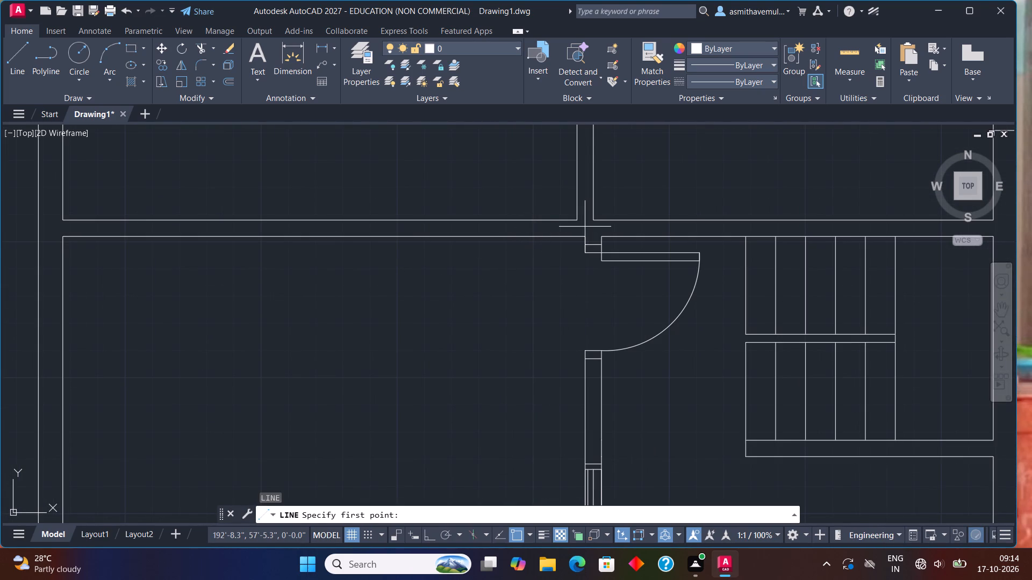
pyautogui.click(580, 222)
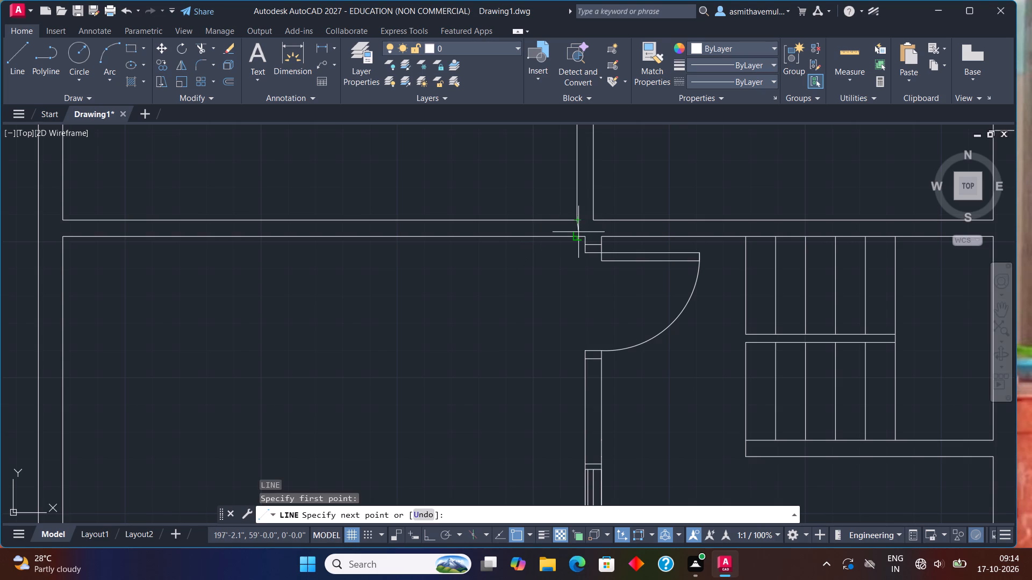
pyautogui.click(577, 235)
pyautogui.press('Escape')
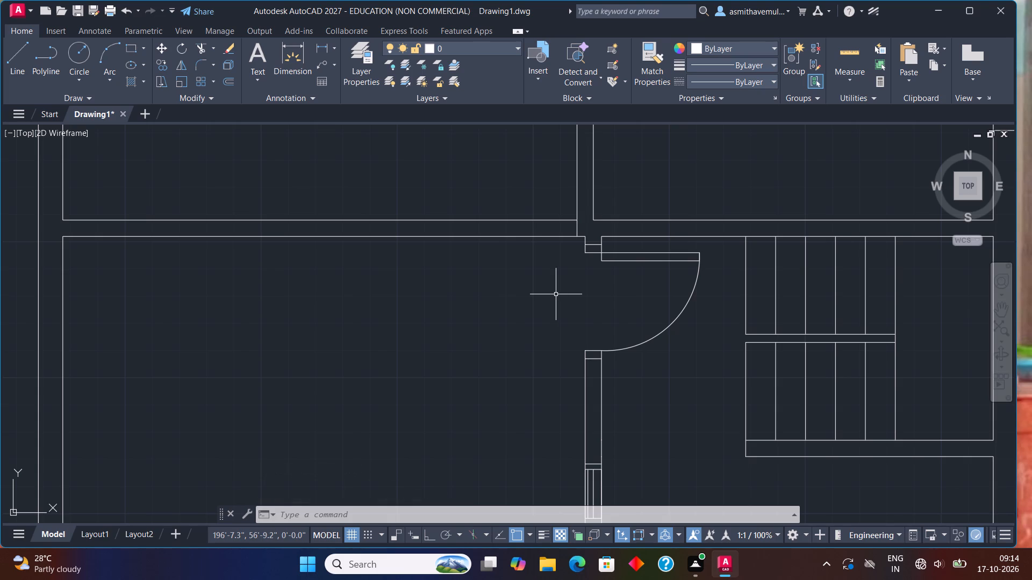
pyautogui.press('l')
pyautogui.press('Return')
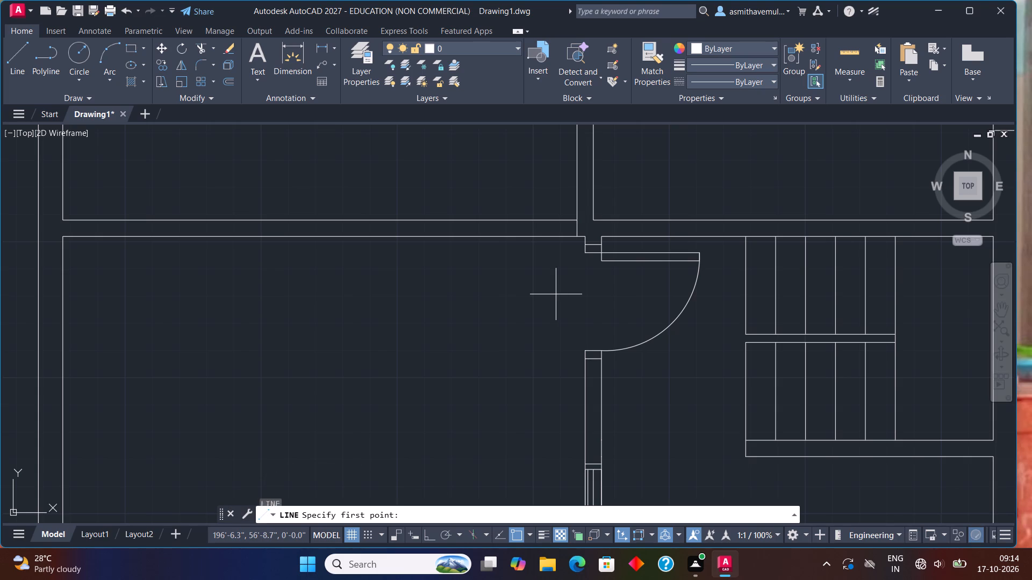
pyautogui.scroll(1, 497, 245)
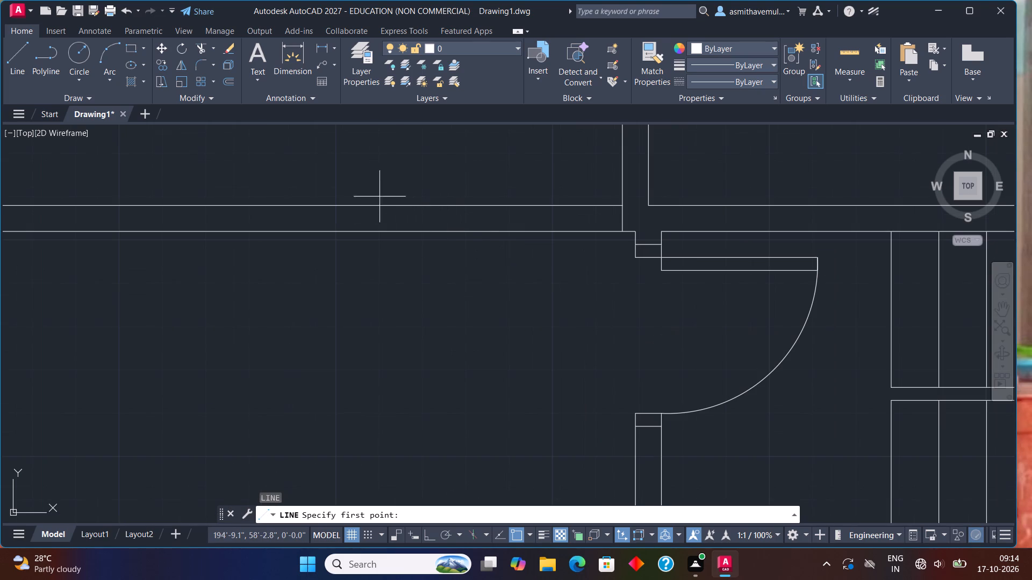
pyautogui.click(335, 206)
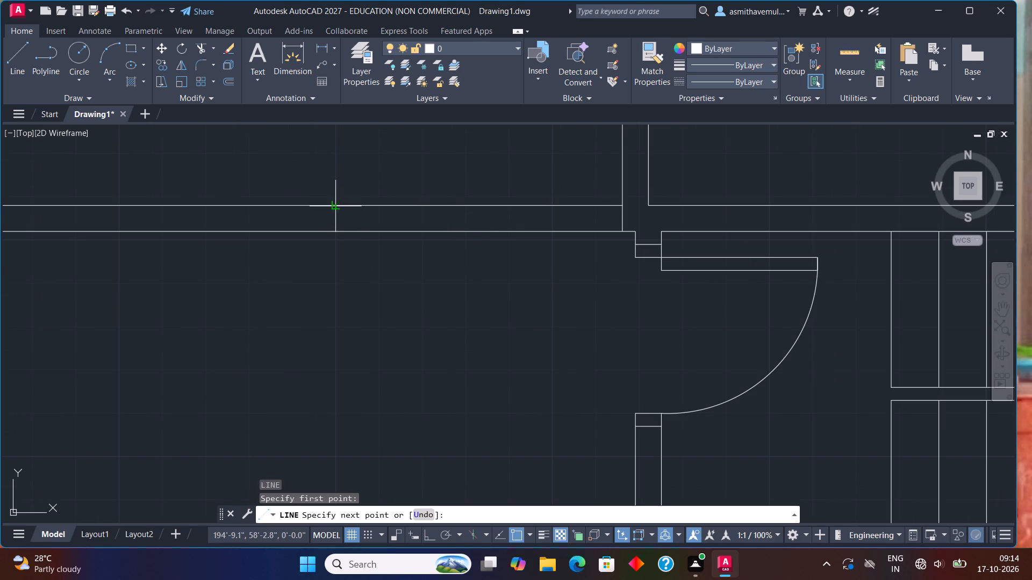
pyautogui.click(332, 229)
pyautogui.press('Escape')
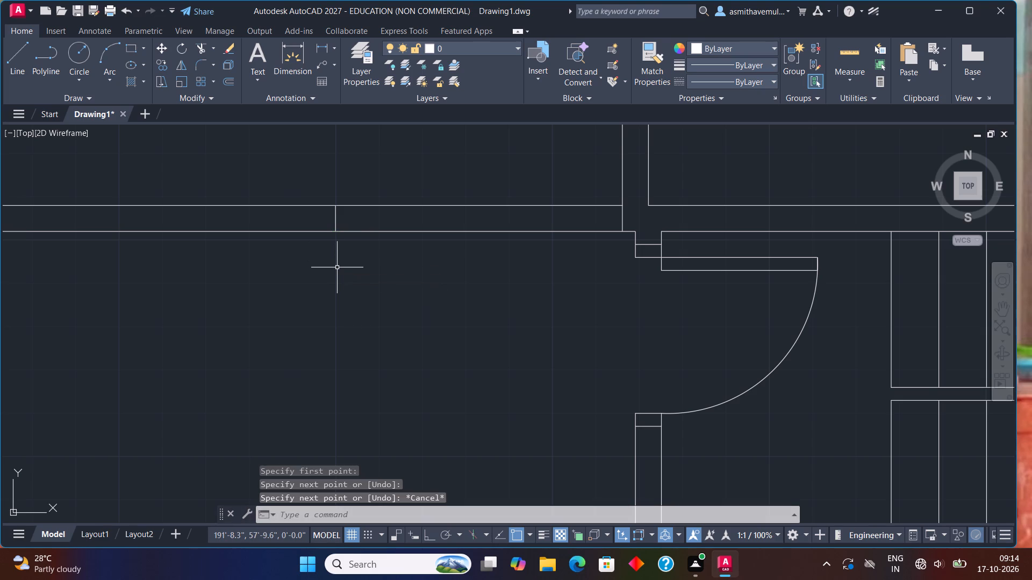
# Trim both wall faces between the two short lines to open a passage between the middle and lower left rooms.
pyautogui.write('TR')
pyautogui.write('IM')
pyautogui.press('Return')
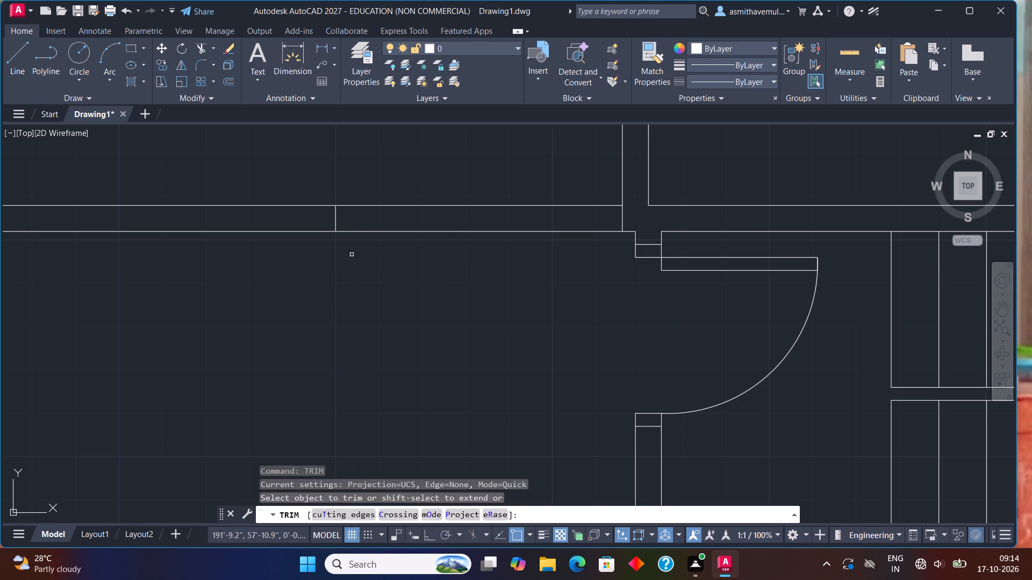
pyautogui.moveTo(408, 253); pyautogui.dragTo(458, 173)
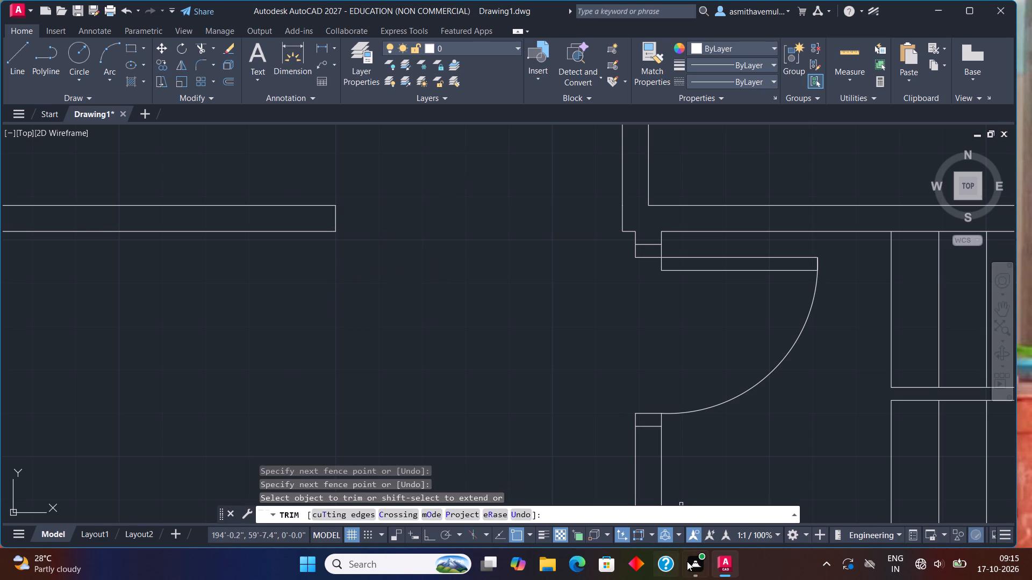
pyautogui.scroll(-1, 339, 350)
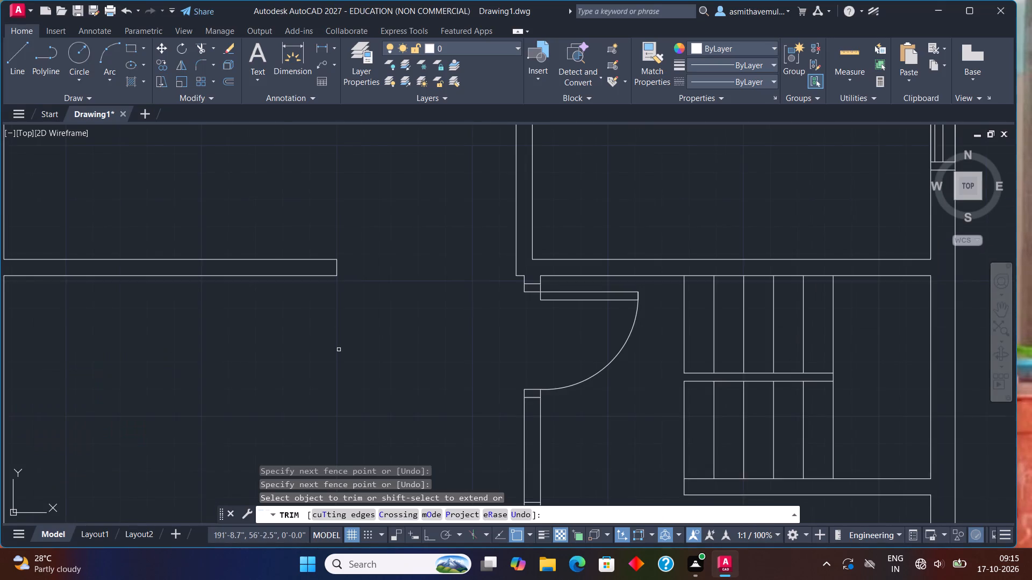
pyautogui.scroll(-1, 339, 349)
pyautogui.press('Escape')
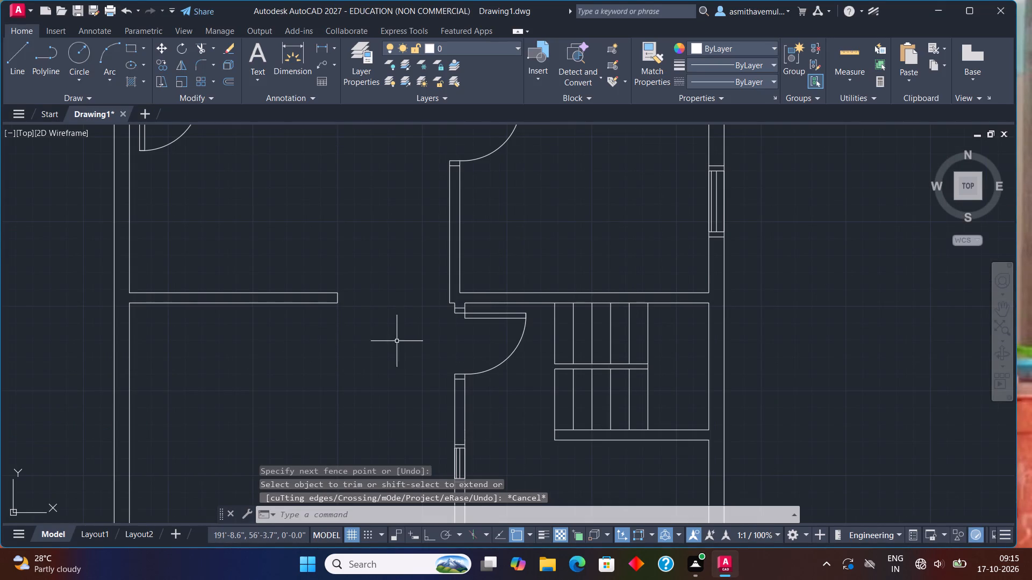
# Move the round-cornered rectangular block beside the toilet into the lower left room, its top edge midpoint against the remaining dividing wall.
pyautogui.scroll(-2, 457, 341)
pyautogui.moveTo(477, 314); pyautogui.dragTo(456, 278, button='middle')
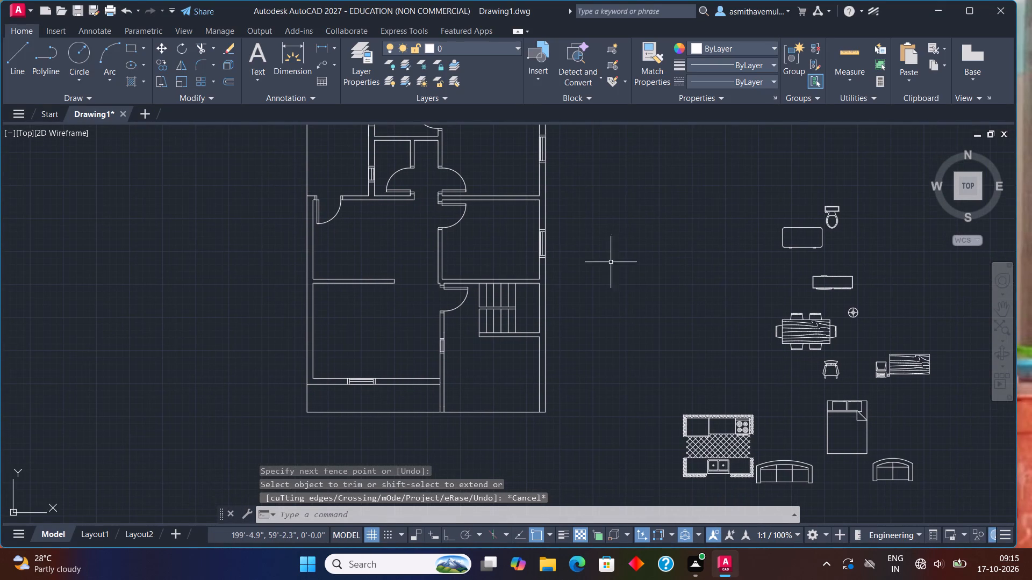
pyautogui.click(797, 227)
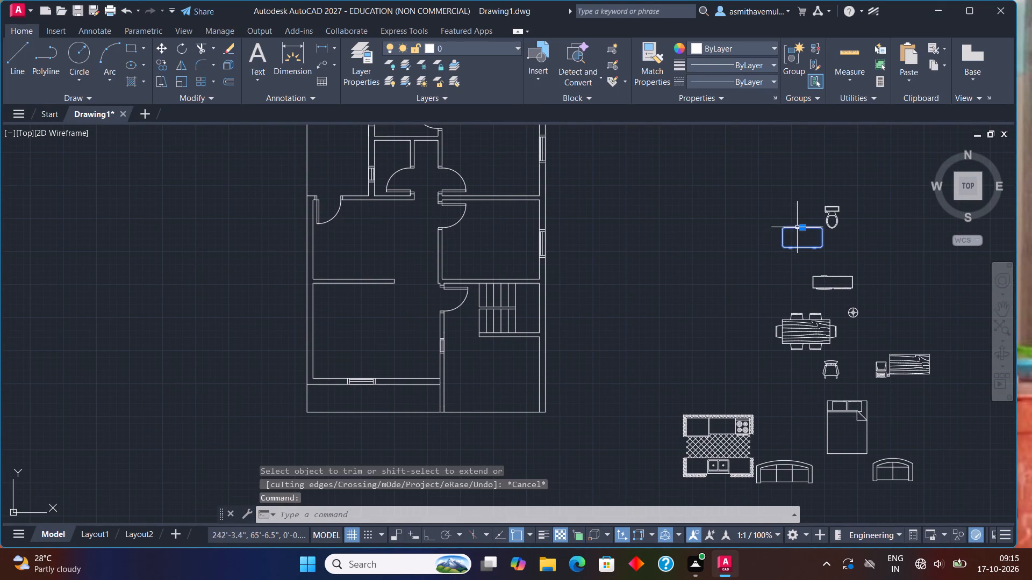
pyautogui.press('m')
pyautogui.press('Return')
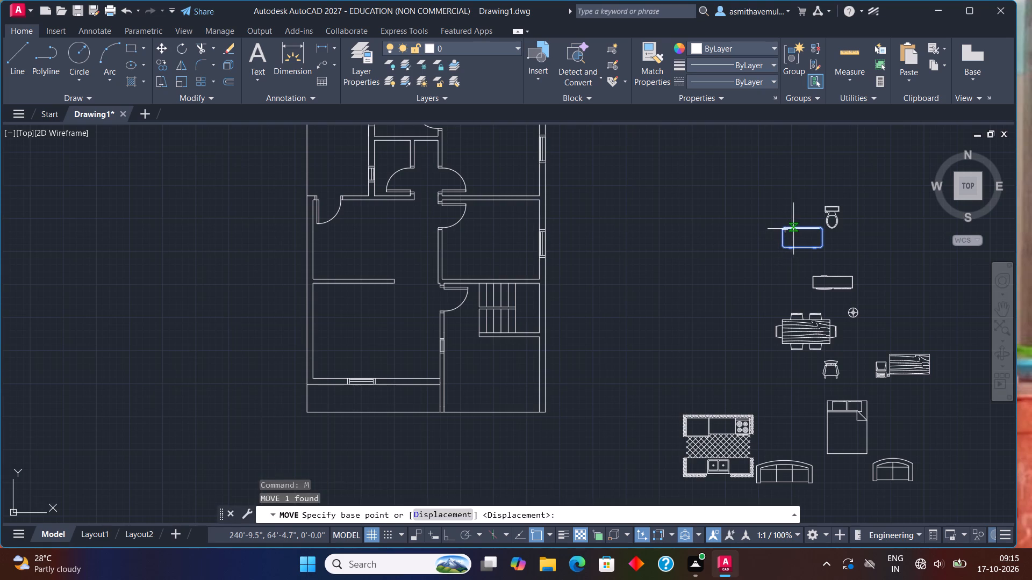
pyautogui.click(800, 228)
pyautogui.scroll(1, 333, 303)
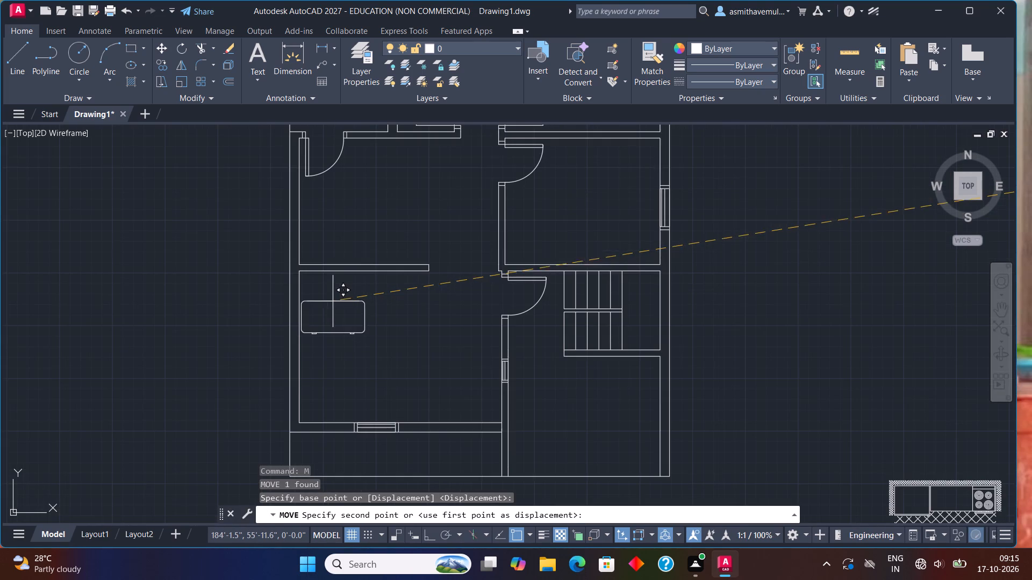
pyautogui.scroll(2, 354, 275)
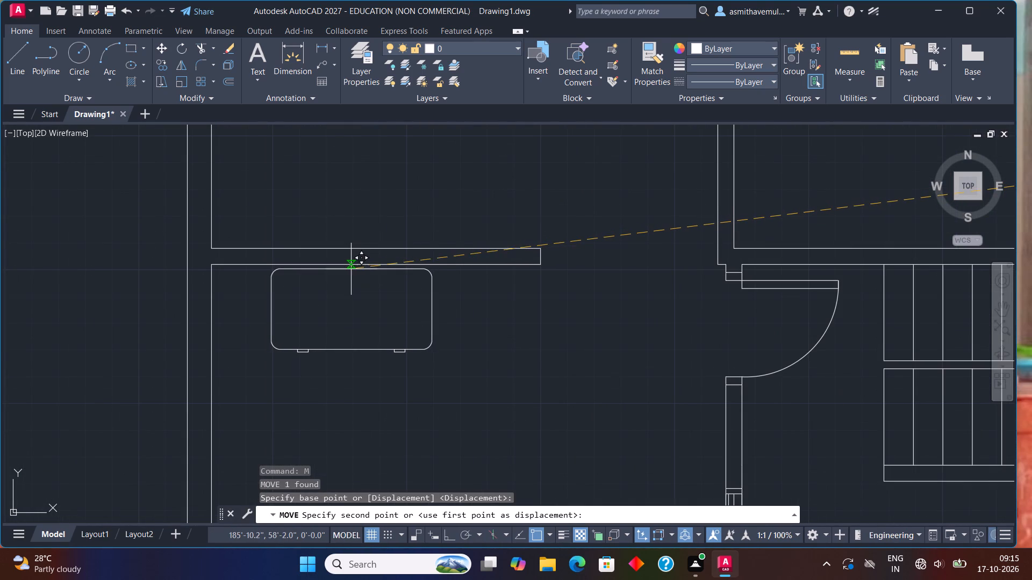
pyautogui.scroll(2, 350, 269)
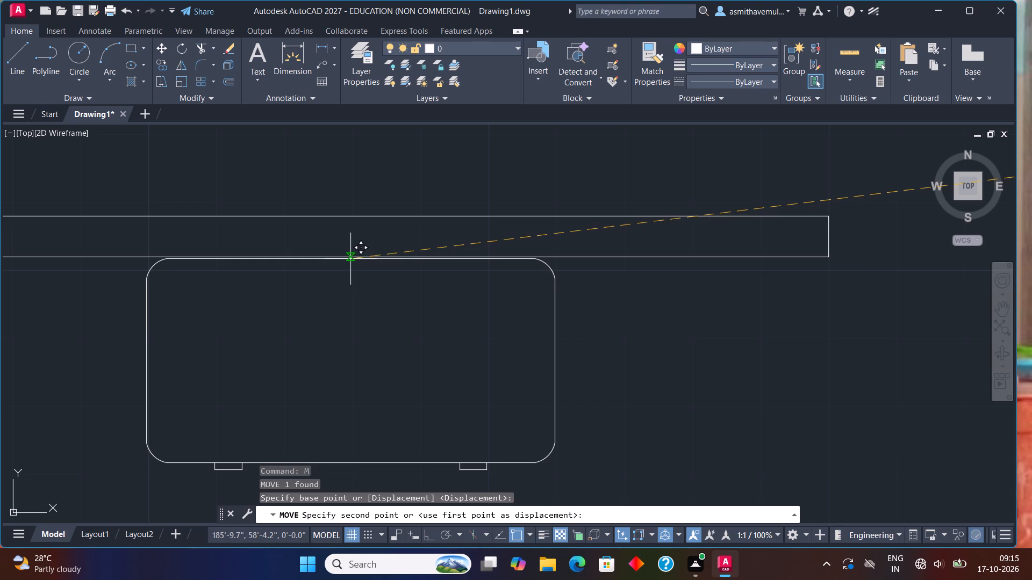
pyautogui.click(350, 259)
# Scale the moved round-cornered block down to less than half its size about its top edge midpoint.
pyautogui.click(349, 258)
pyautogui.write('SCALE')
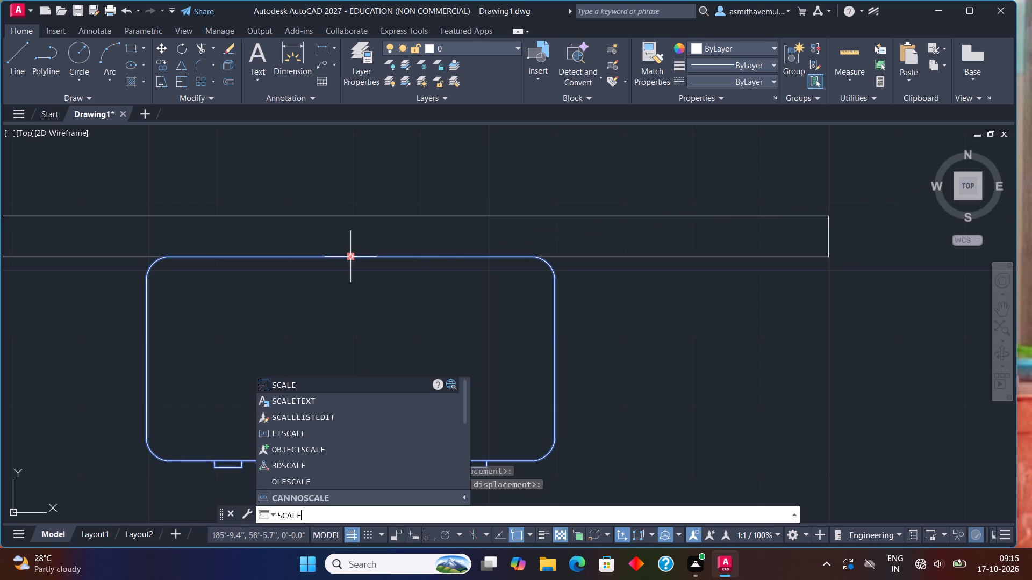
pyautogui.press('Return')
pyautogui.click(348, 258)
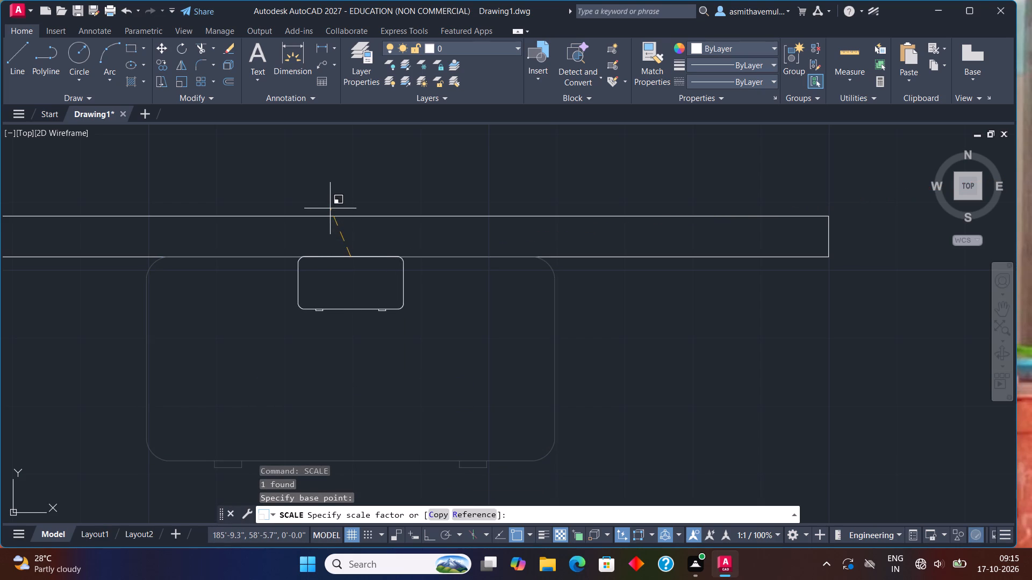
pyautogui.click(327, 173)
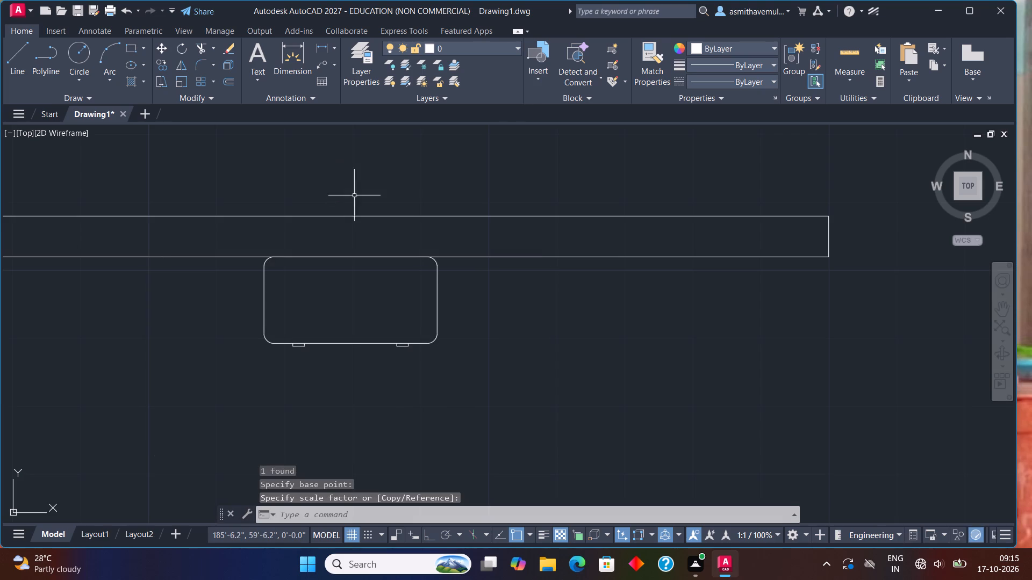
# Scale the round-cornered block against the dividing wall up to about twice its current size, from its top edge midpoint.
pyautogui.scroll(-3, 437, 287)
pyautogui.scroll(-1, 430, 346)
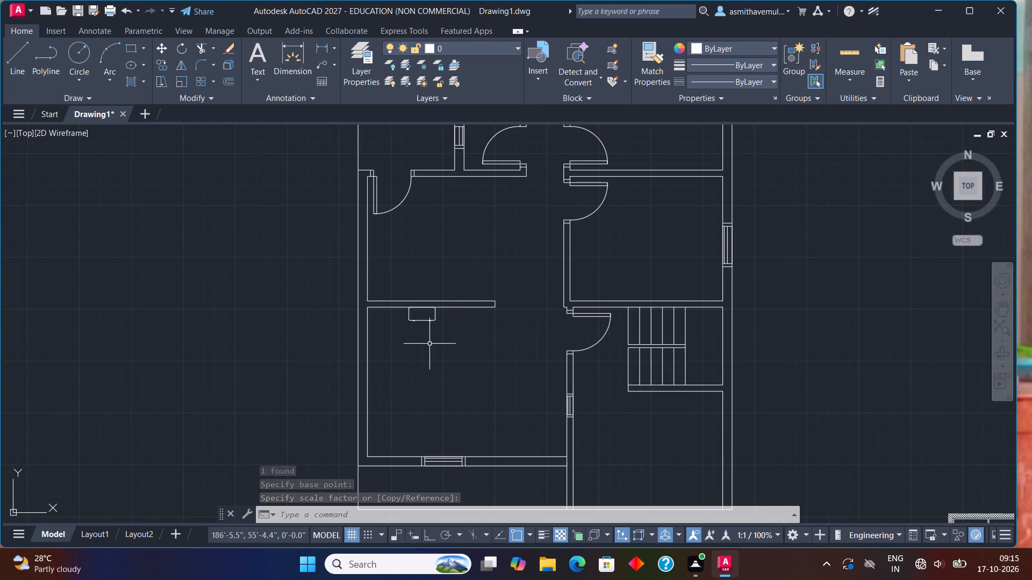
pyautogui.scroll(1, 424, 306)
pyautogui.click(424, 306)
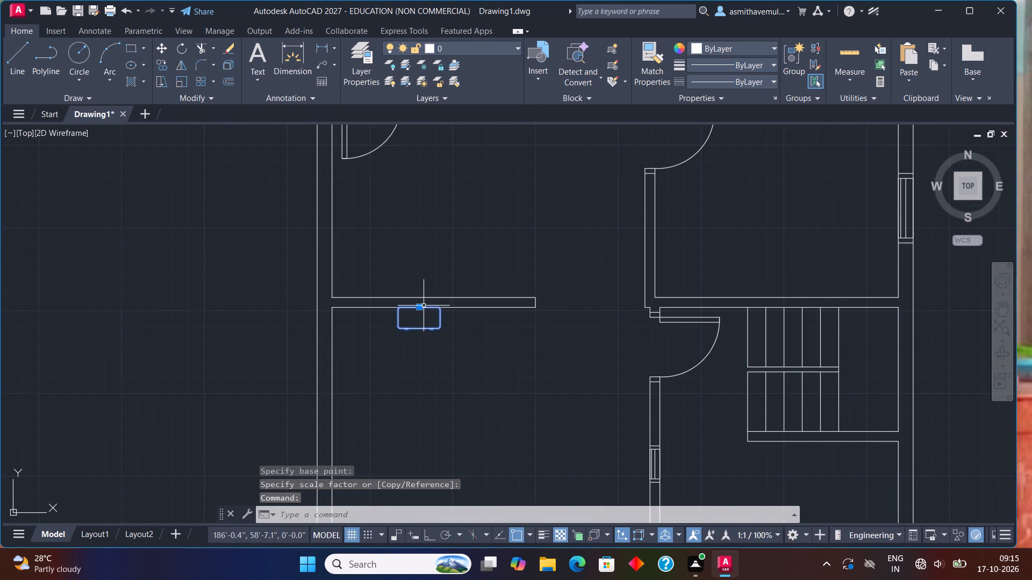
pyautogui.write('SCA')
pyautogui.press('l')
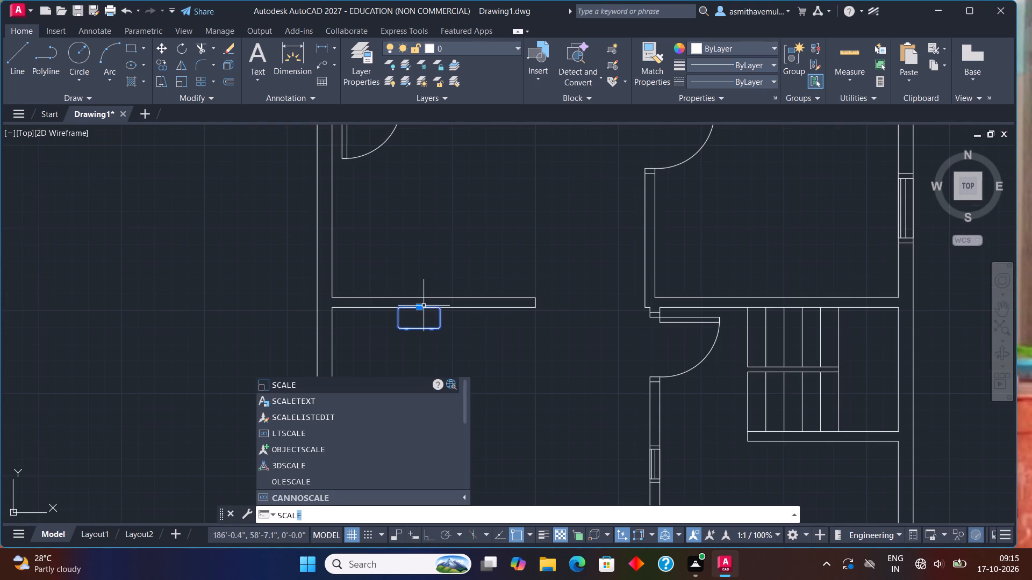
pyautogui.press('e')
pyautogui.press('Return')
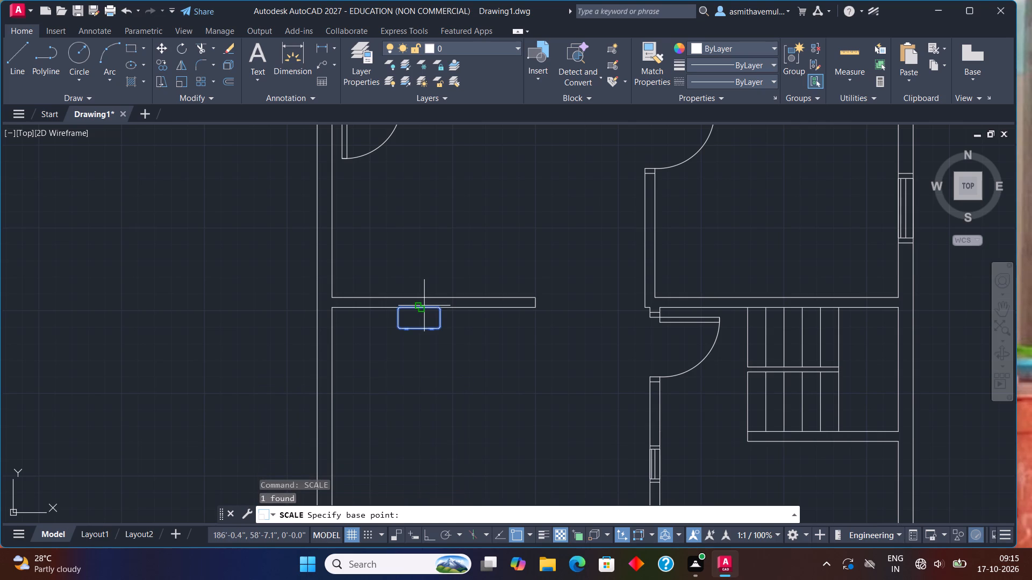
pyautogui.click(424, 306)
pyautogui.click(407, 268)
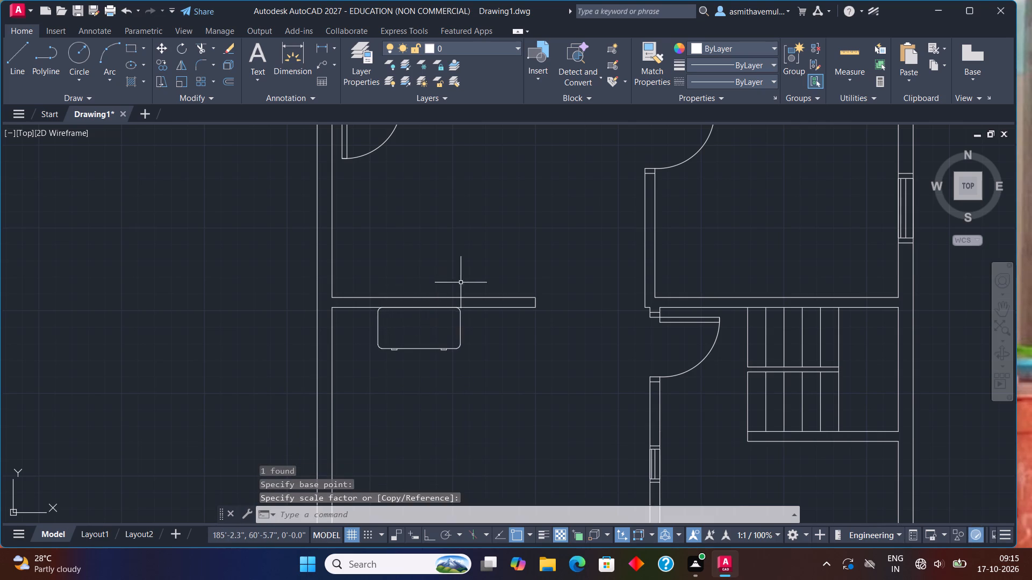
pyautogui.scroll(-3, 474, 293)
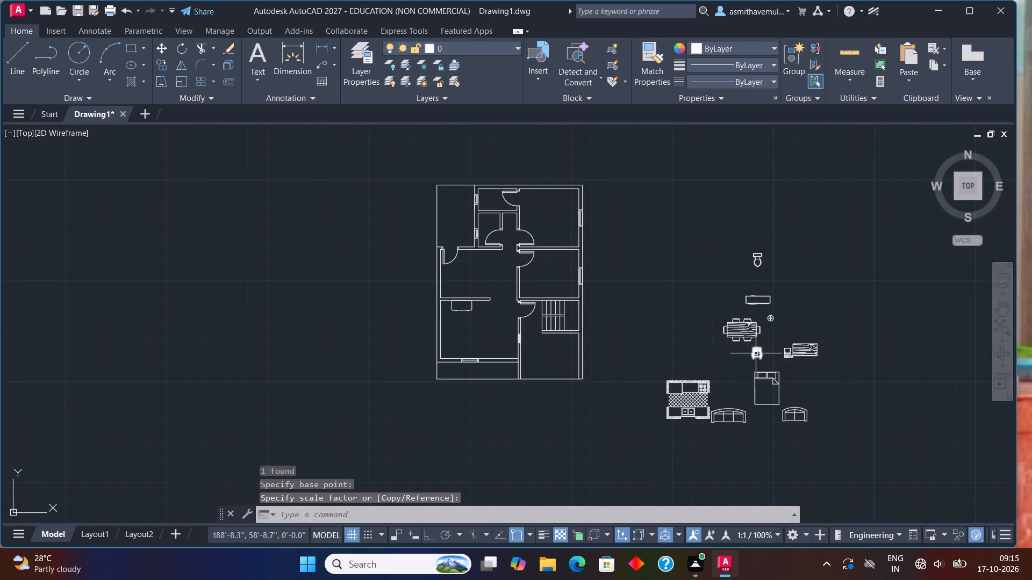
# Move the computer block from the furniture group onto the round-cornered block against the dividing wall in the lower left room.
pyautogui.click(786, 354)
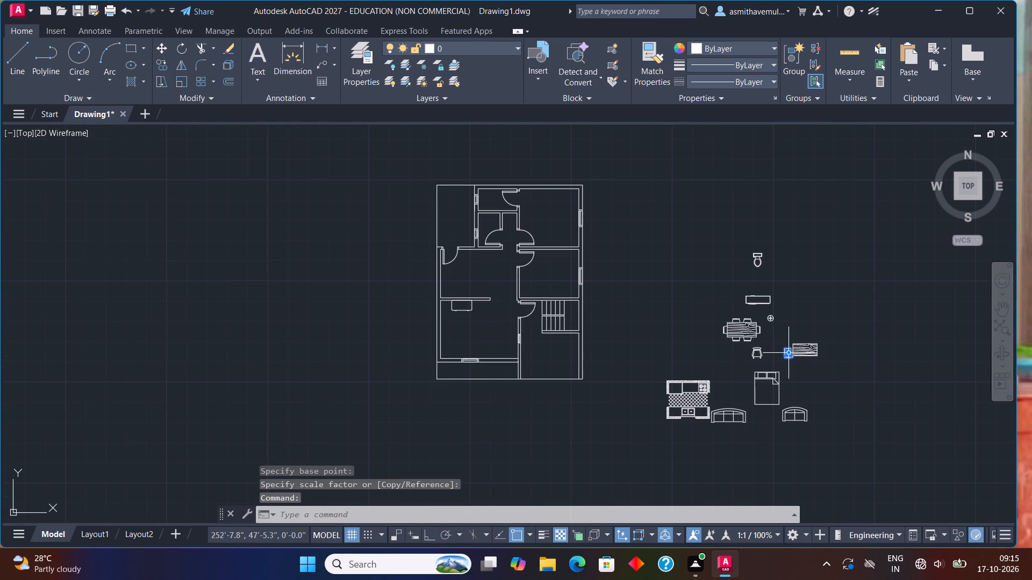
pyautogui.press('m')
pyautogui.press('Return')
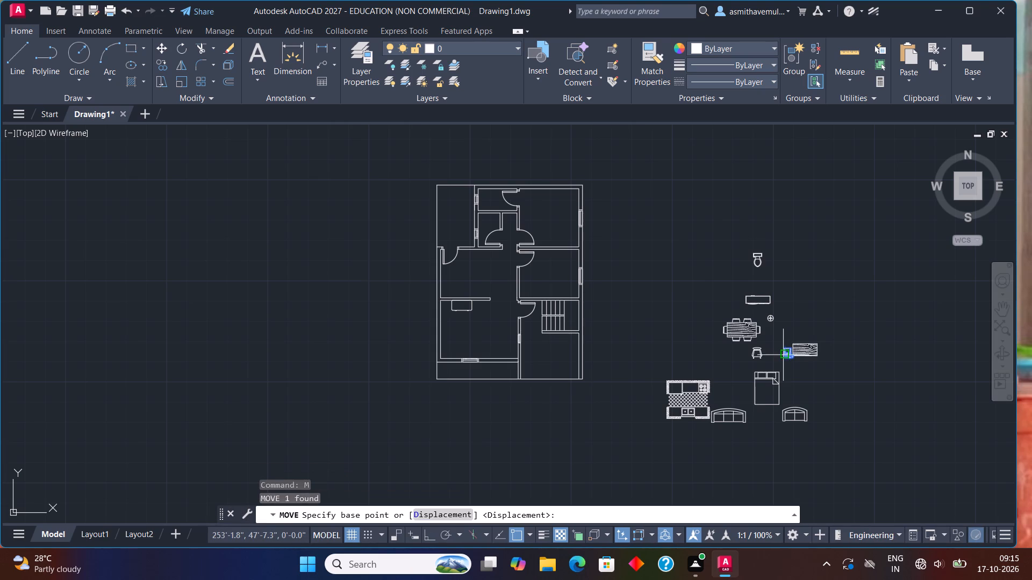
pyautogui.click(783, 356)
pyautogui.scroll(4, 475, 332)
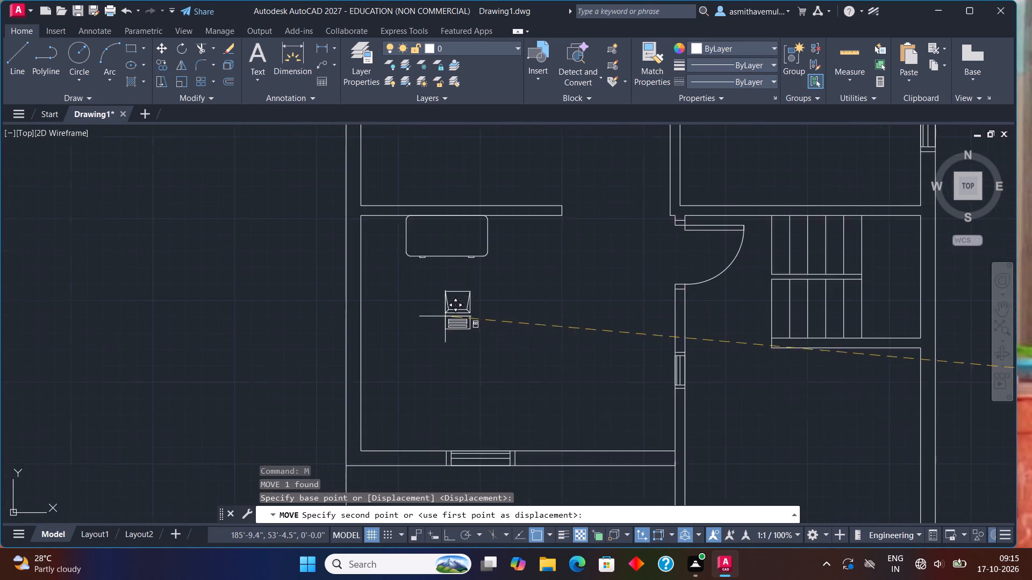
pyautogui.scroll(1, 445, 315)
pyautogui.moveTo(419, 232); pyautogui.dragTo(419, 429, button='middle')
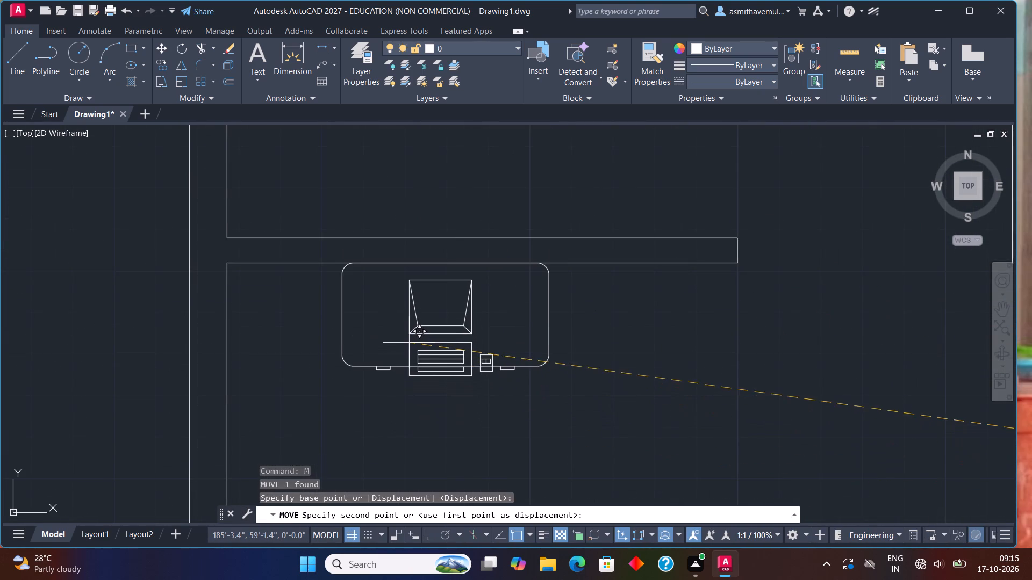
pyautogui.scroll(1, 407, 331)
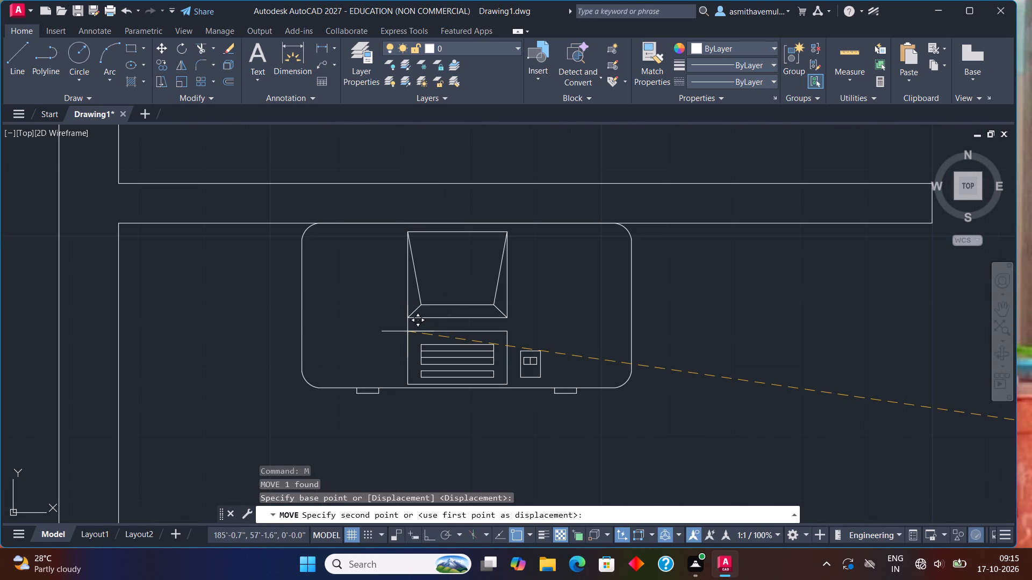
pyautogui.click(407, 335)
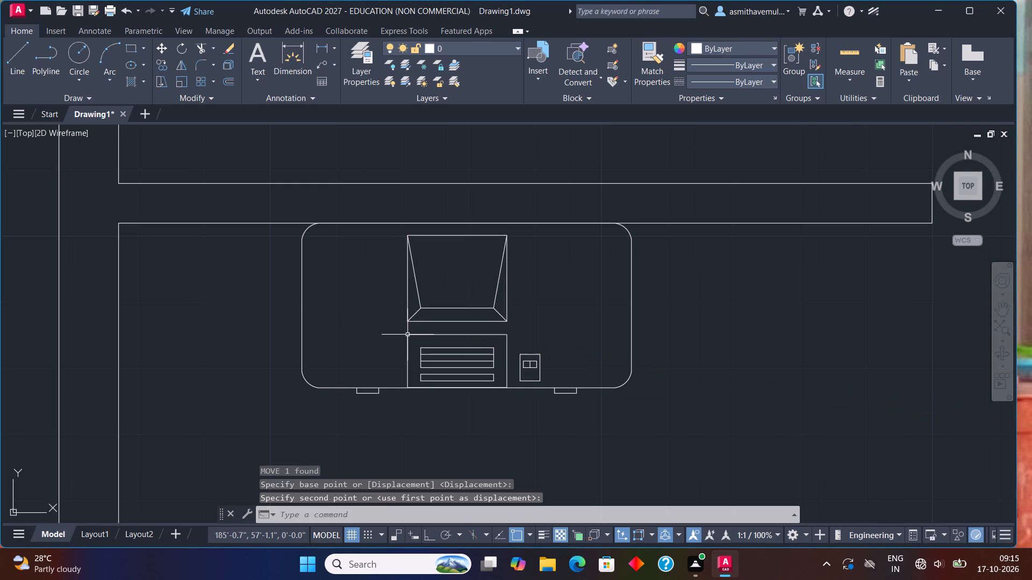
# Move the plain wood-grain table without chairs into the lower left room, between the computer desk and the bottom window.
pyautogui.scroll(-5, 479, 352)
pyautogui.moveTo(535, 376); pyautogui.dragTo(541, 344, button='middle')
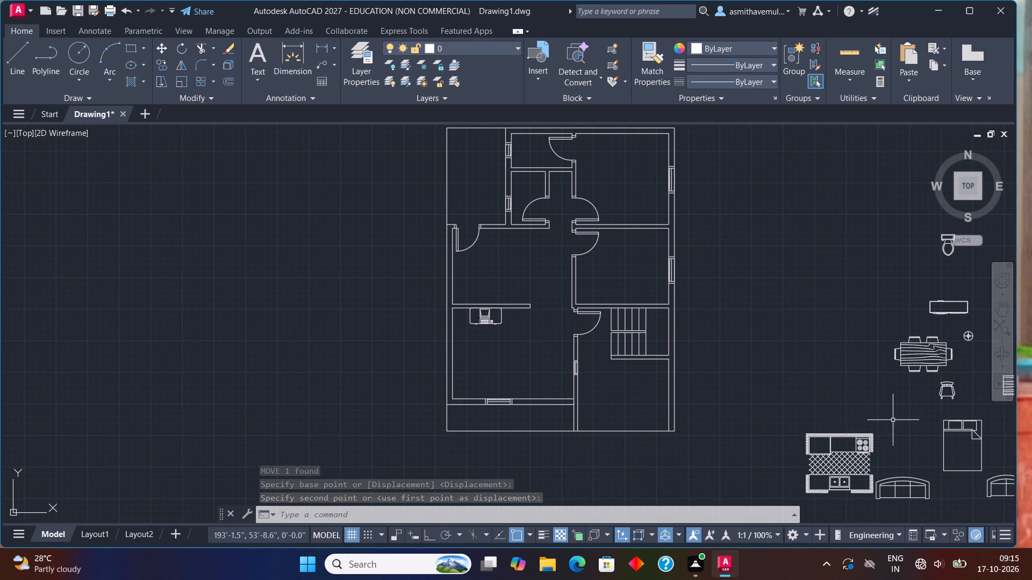
pyautogui.scroll(-1, 893, 431)
pyautogui.moveTo(890, 431); pyautogui.dragTo(782, 382, button='middle')
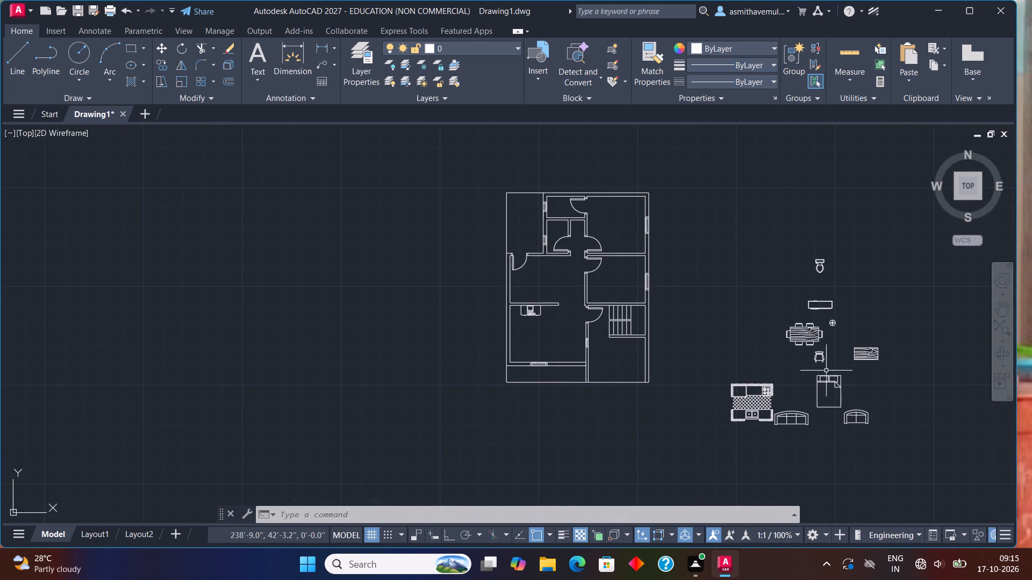
pyautogui.click(859, 358)
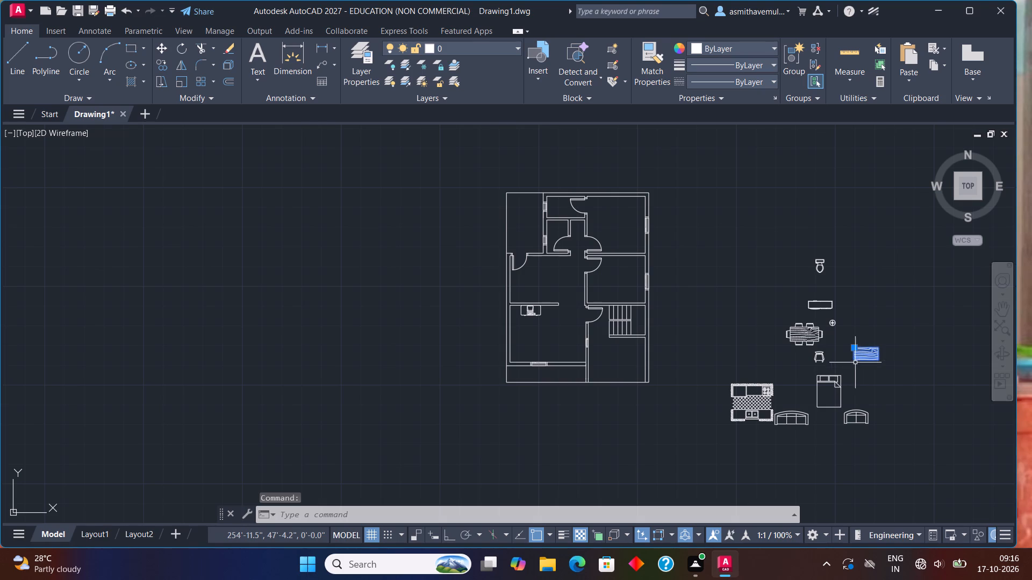
pyautogui.press('m')
pyautogui.press('Return')
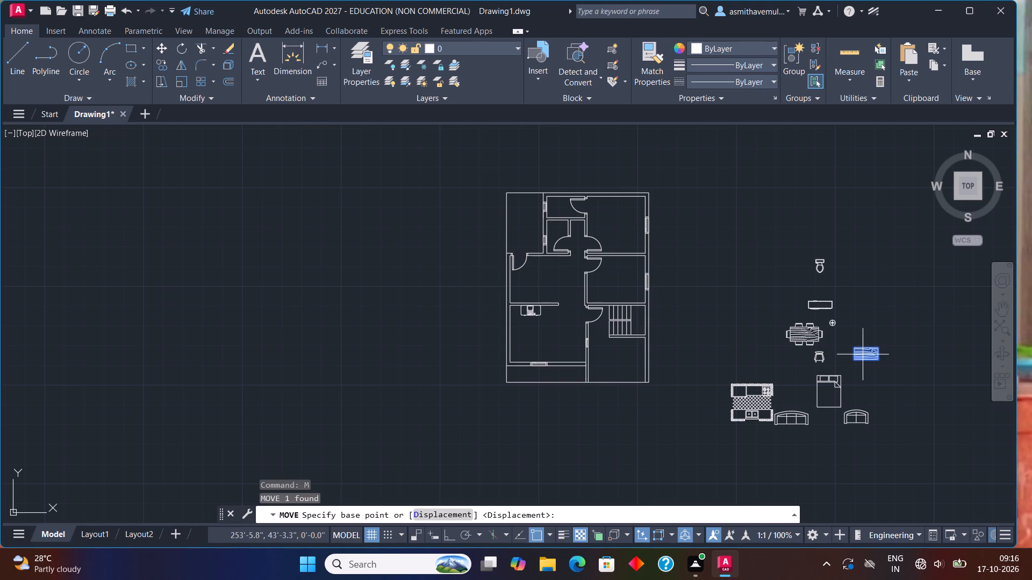
pyautogui.click(864, 354)
pyautogui.scroll(2, 493, 347)
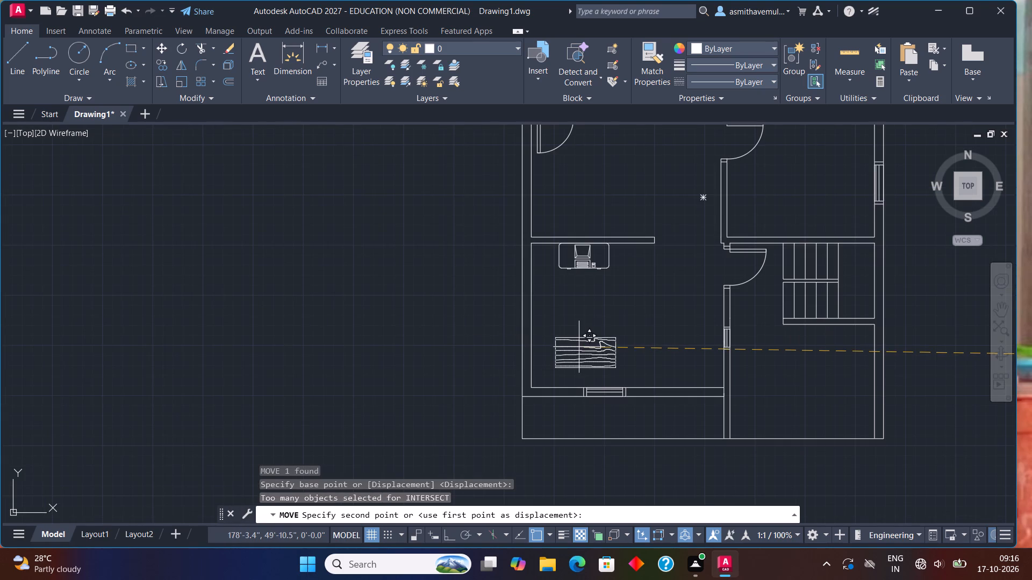
pyautogui.scroll(1, 583, 347)
pyautogui.click(582, 314)
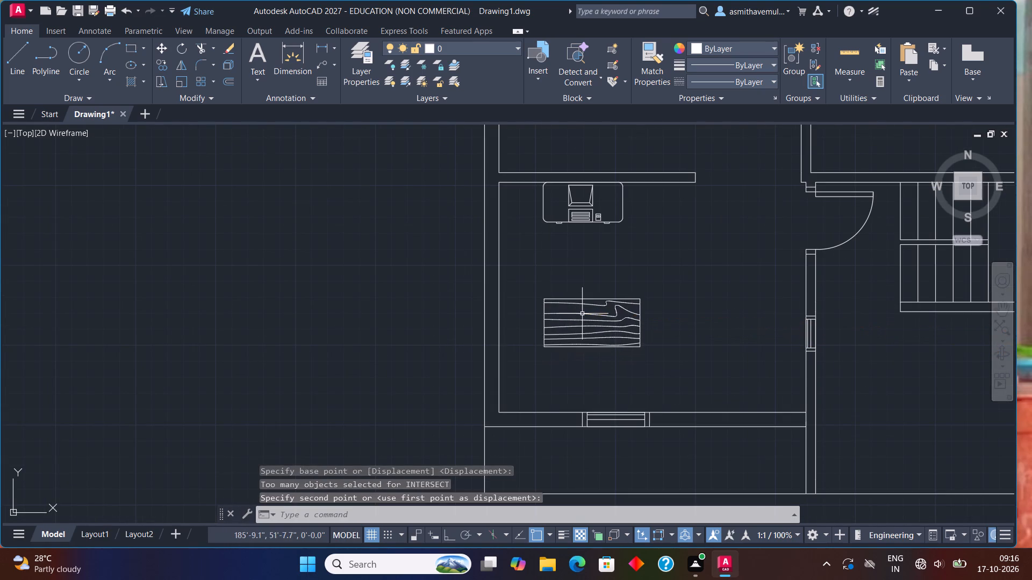
# Rotate the three-seat sofa beside the kitchen block 180° about its lower left corner, using Ortho.
pyautogui.scroll(-3, 596, 320)
pyautogui.moveTo(773, 401); pyautogui.dragTo(718, 351, button='middle')
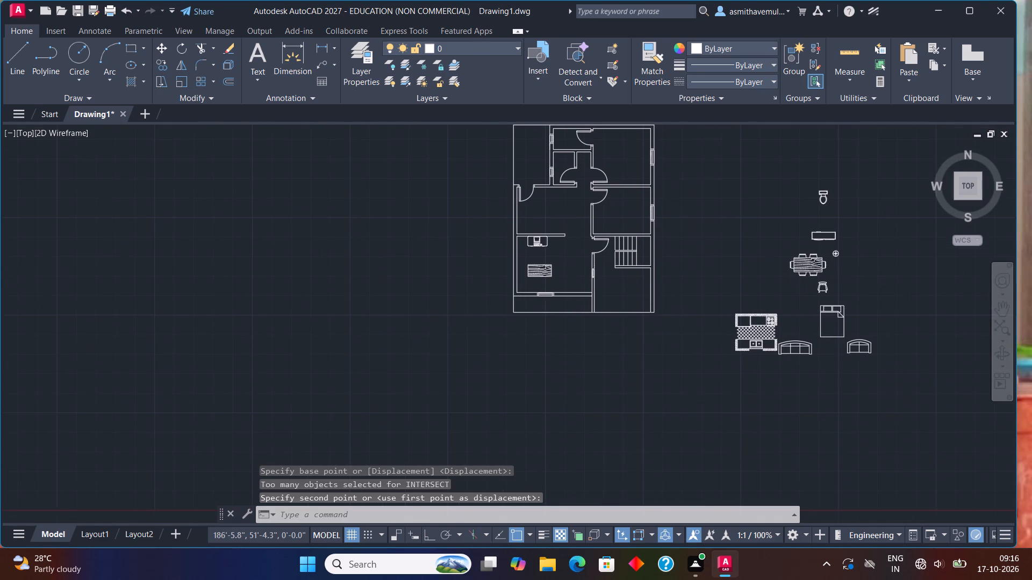
pyautogui.click(799, 353)
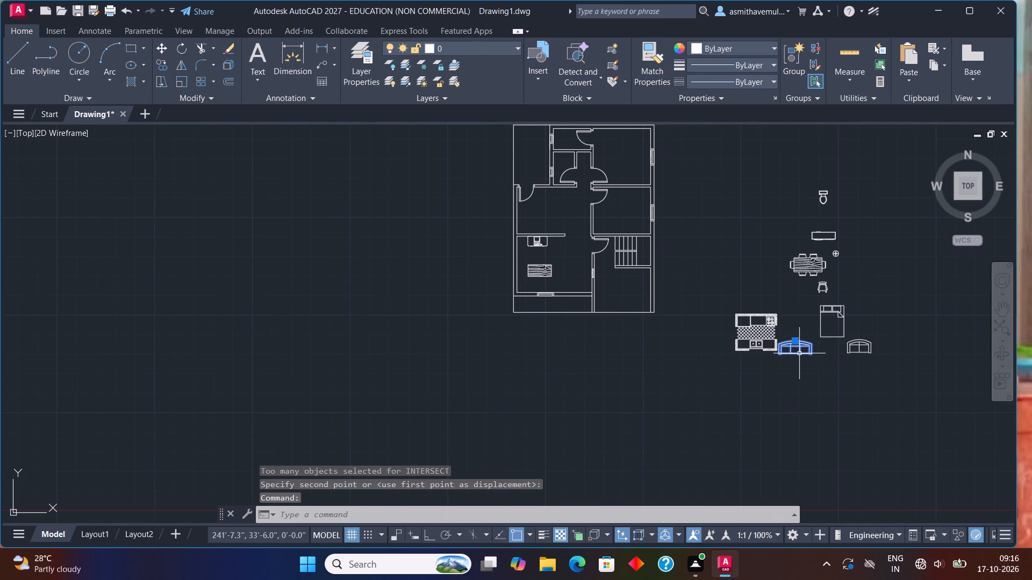
pyautogui.write('RO')
pyautogui.press('Return')
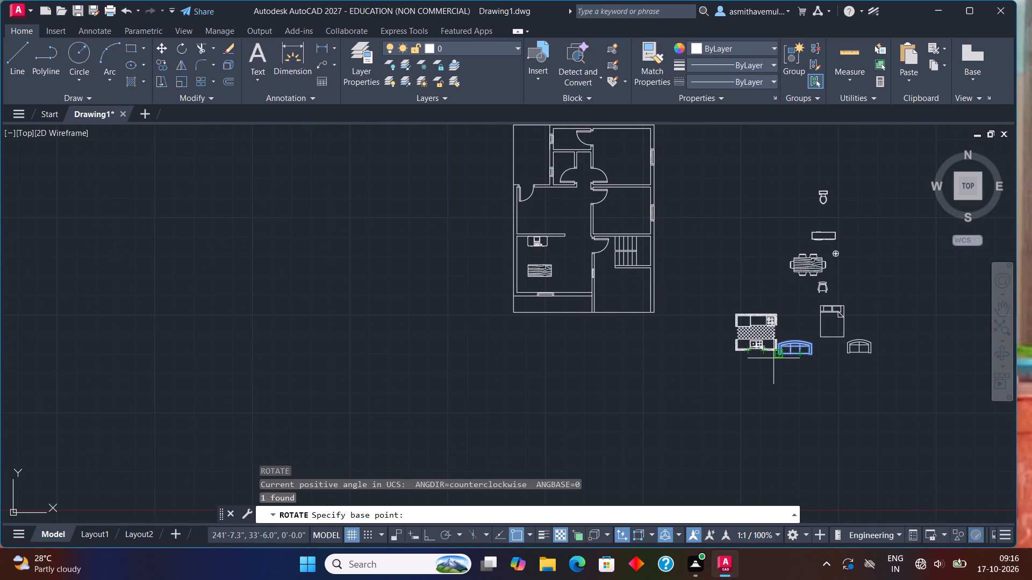
pyautogui.click(776, 358)
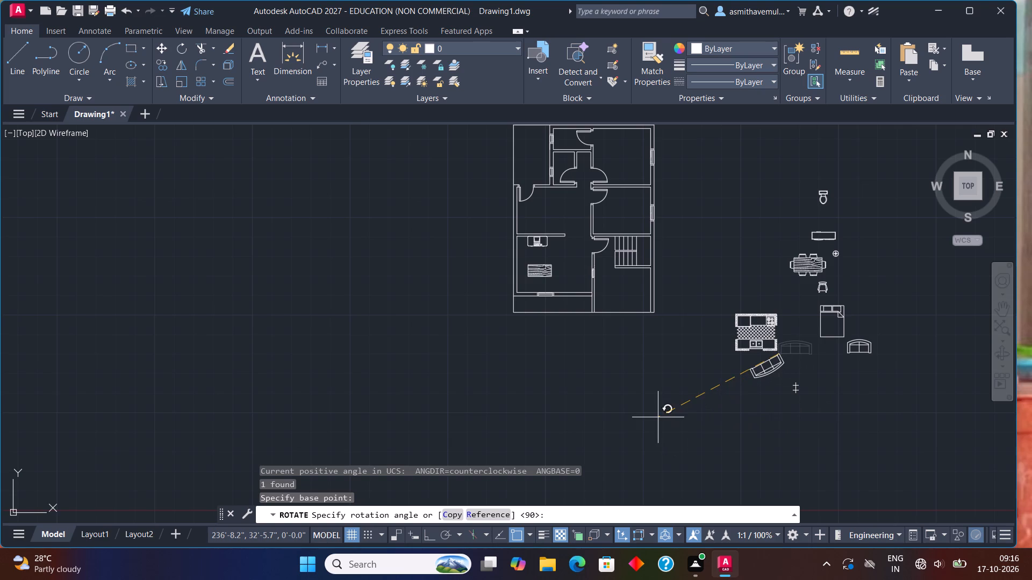
pyautogui.press('F8')
pyautogui.click(659, 391)
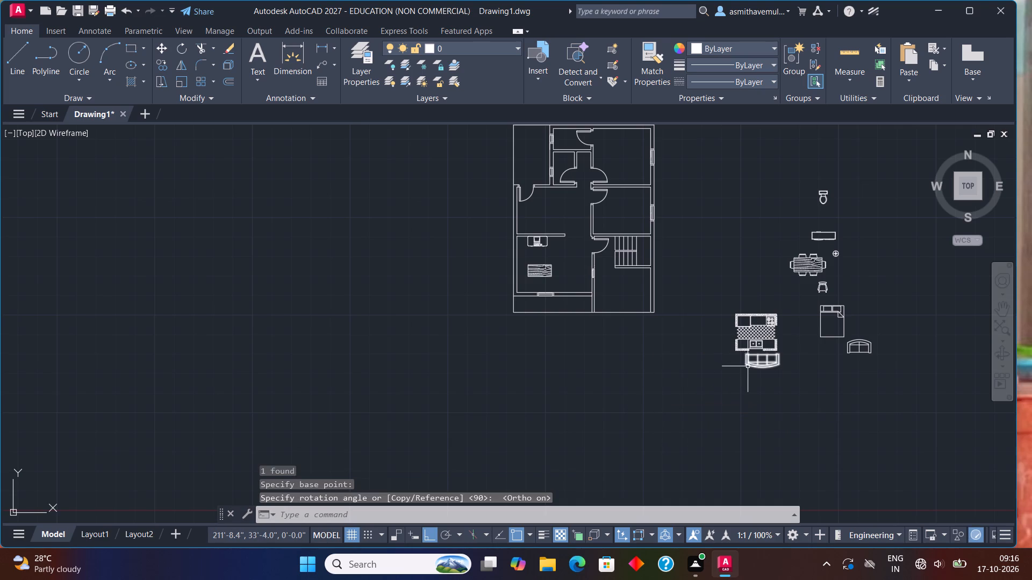
# Move the three-seat sofa into the lower left room, the midpoint of its curved back against the bottom wall at the window.
pyautogui.click(748, 366)
pyautogui.press('m')
pyautogui.press('Return')
pyautogui.scroll(1, 780, 374)
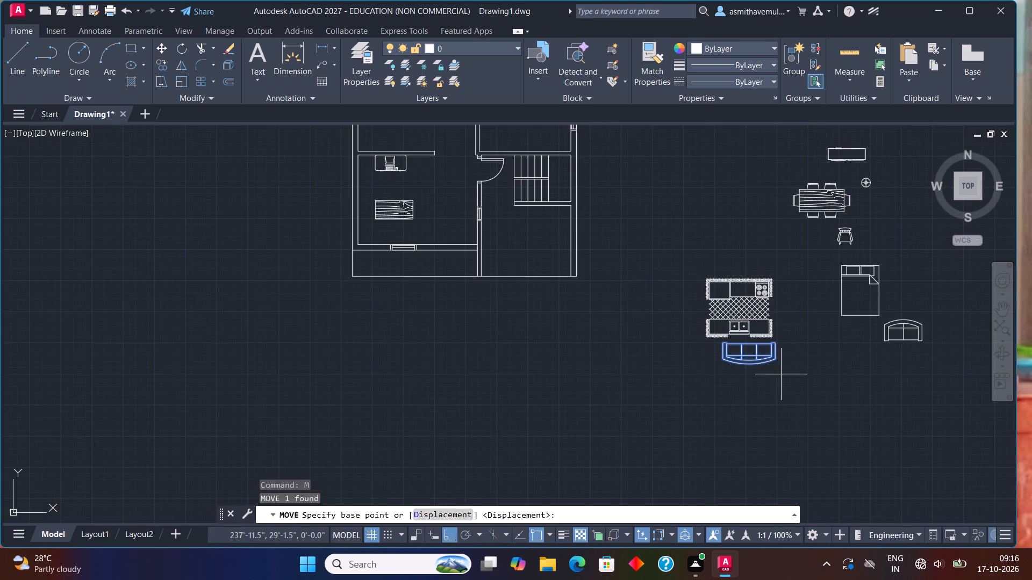
pyautogui.click(753, 366)
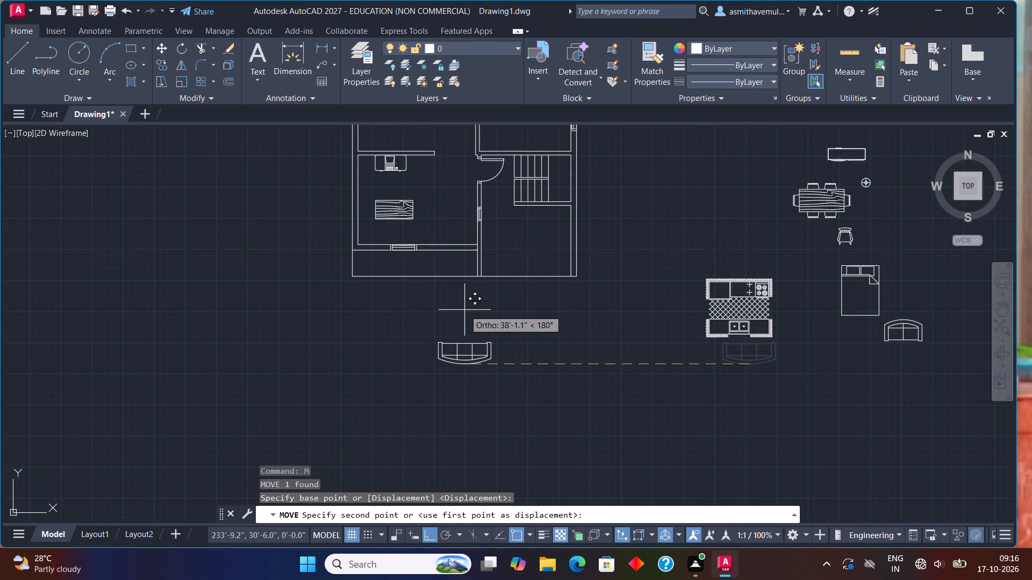
pyautogui.press('F8')
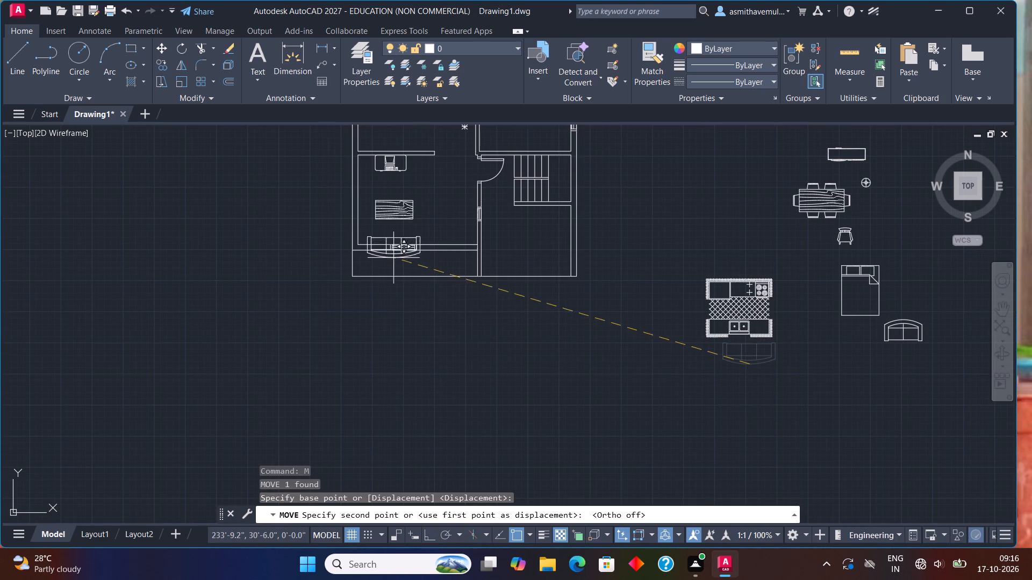
pyautogui.scroll(3, 389, 253)
pyautogui.moveTo(388, 249); pyautogui.dragTo(381, 393, button='middle')
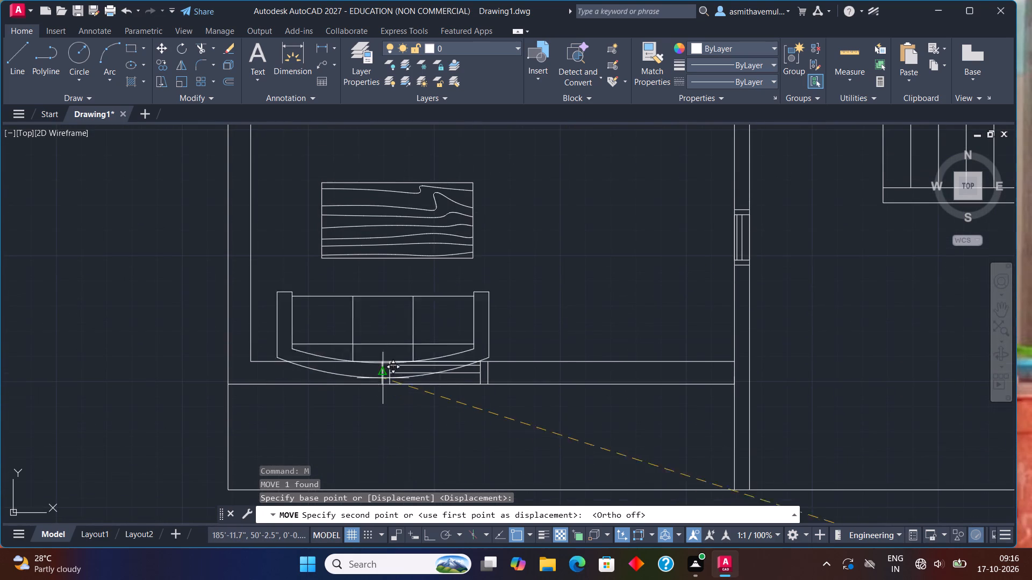
pyautogui.scroll(1, 406, 354)
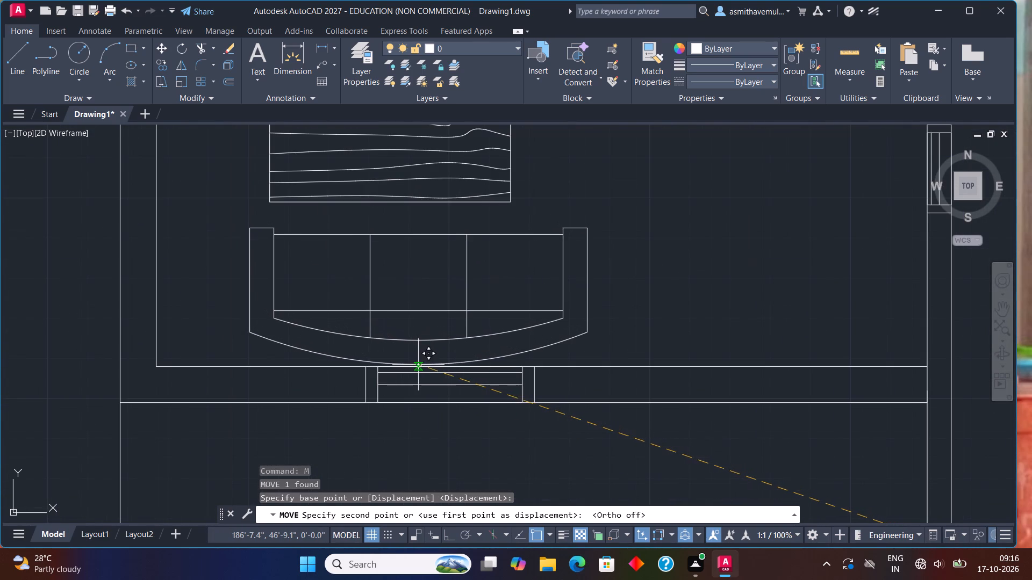
pyautogui.scroll(3, 420, 368)
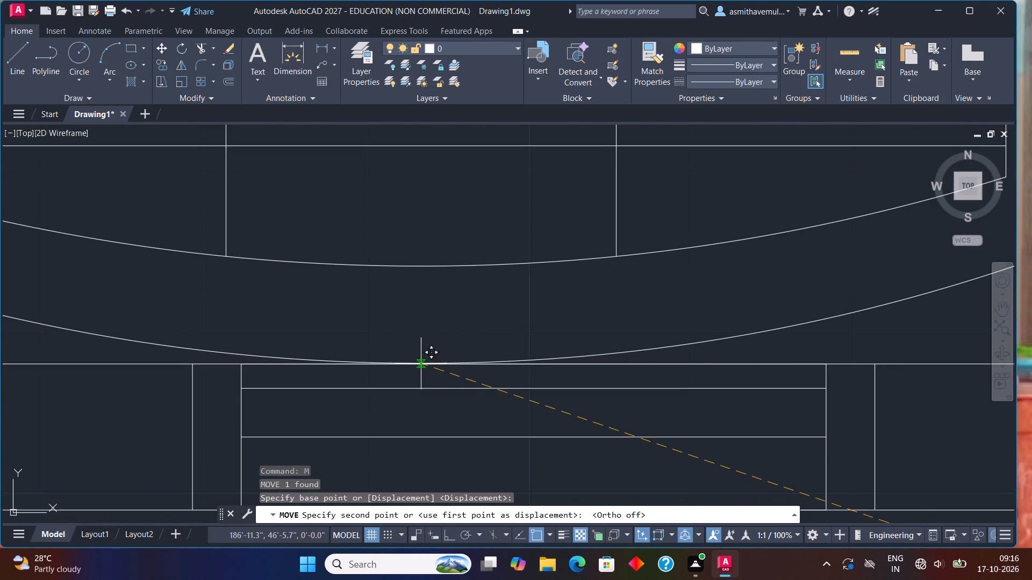
pyautogui.click(421, 364)
# Scale the three-seat sofa down to about three quarters of its size about the midpoint of its curved back.
pyautogui.scroll(-5, 421, 364)
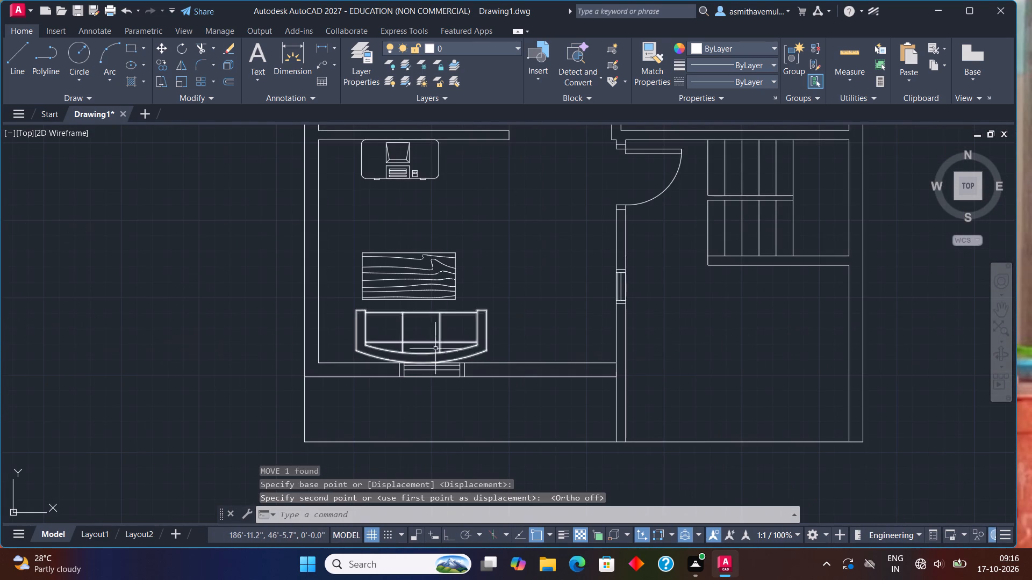
pyautogui.click(438, 363)
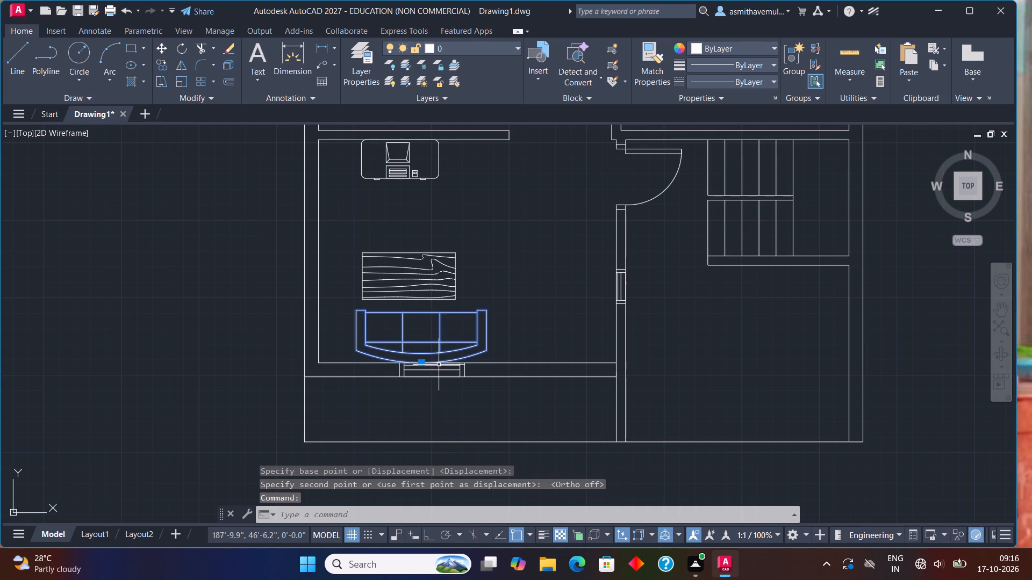
pyautogui.write('SCALE')
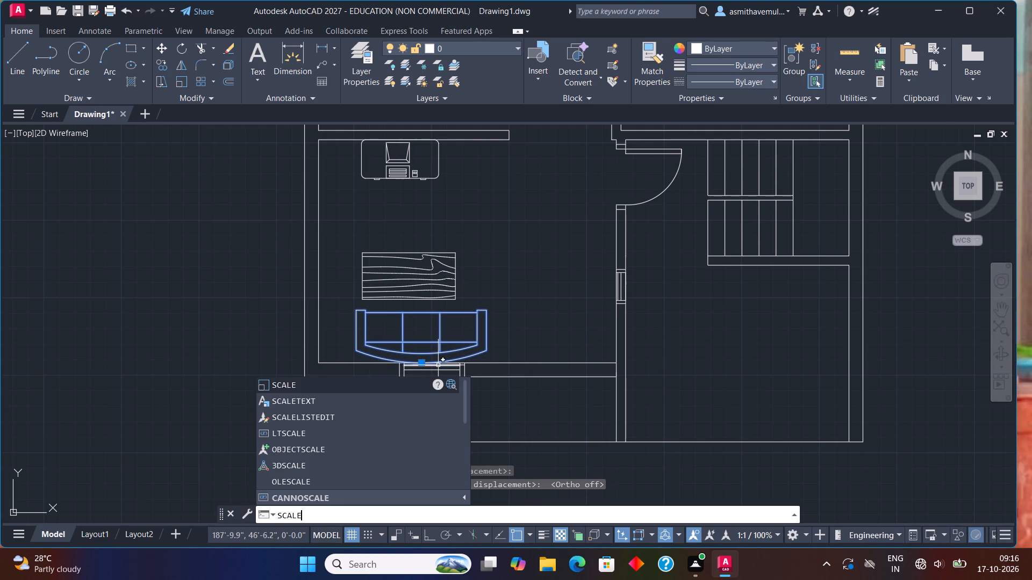
pyautogui.press('Return')
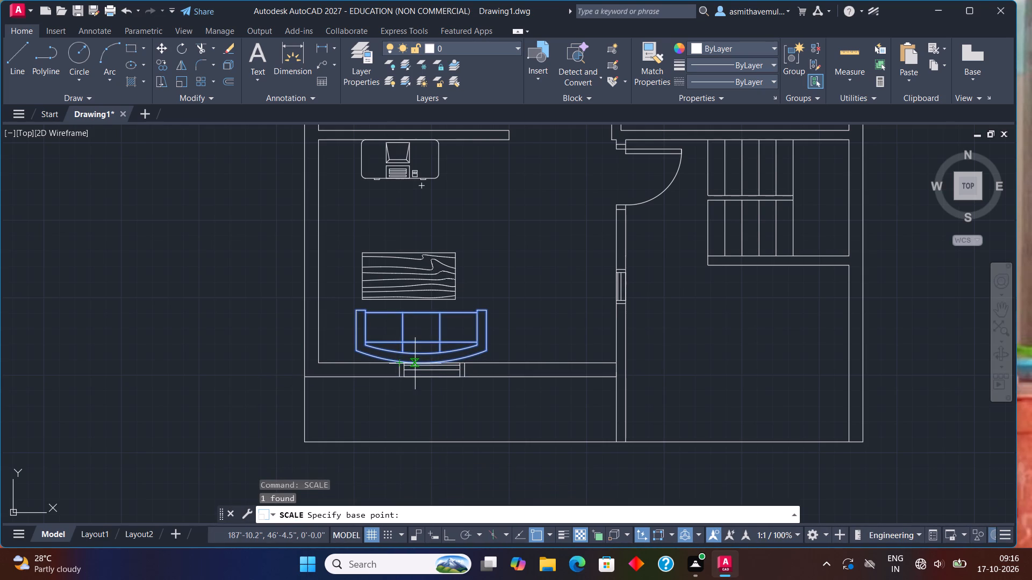
pyautogui.click(419, 364)
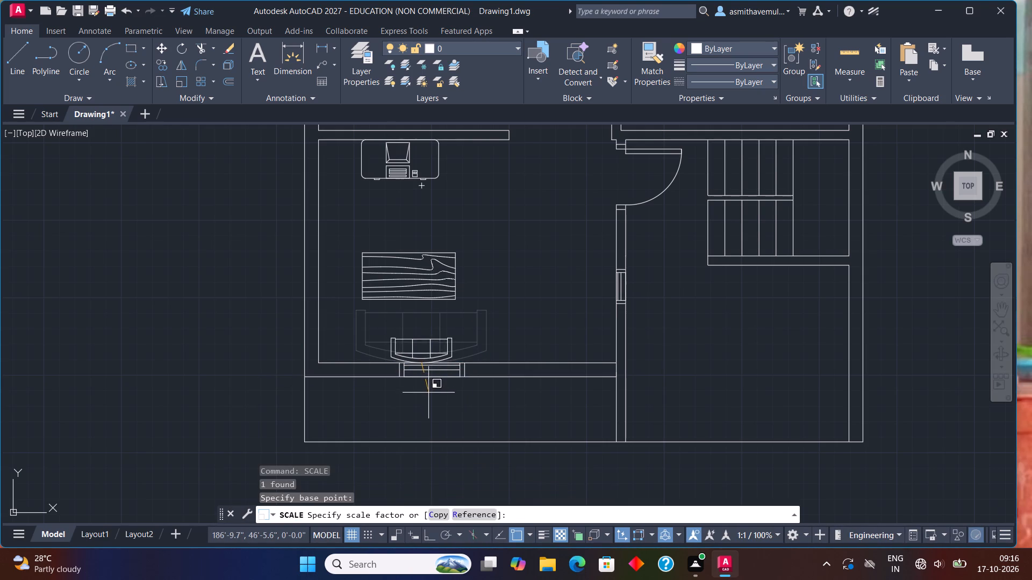
pyautogui.click(432, 411)
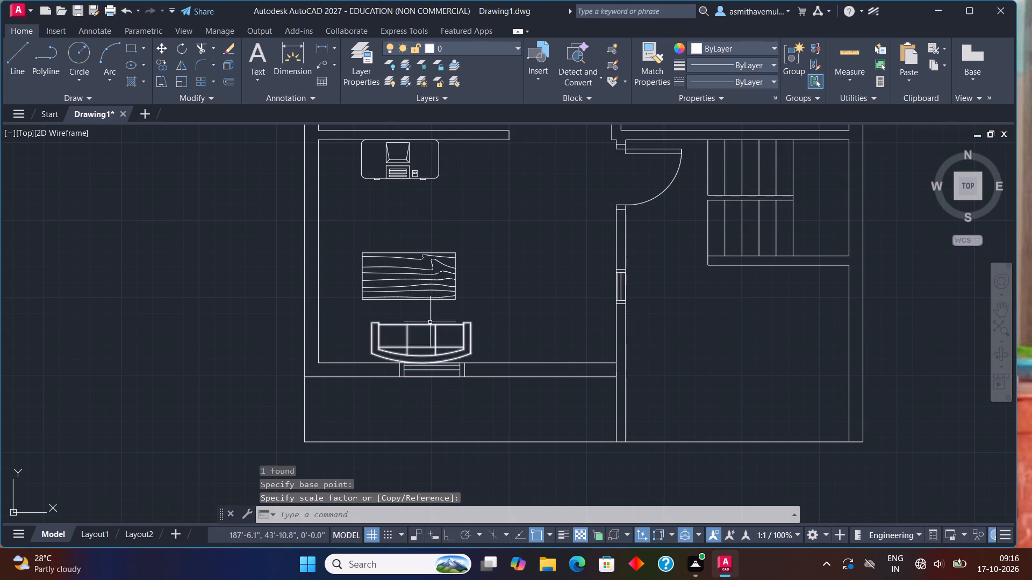
# Scale the wood-grain table in front of the sofa down to about 70% of its size about its lower right corner.
pyautogui.click(432, 298)
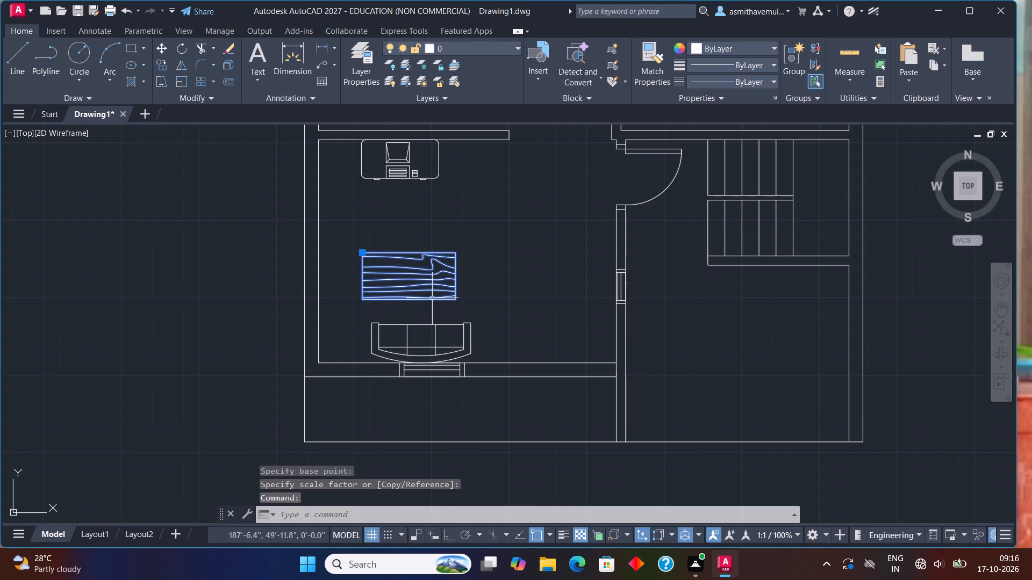
pyautogui.write('SCALE')
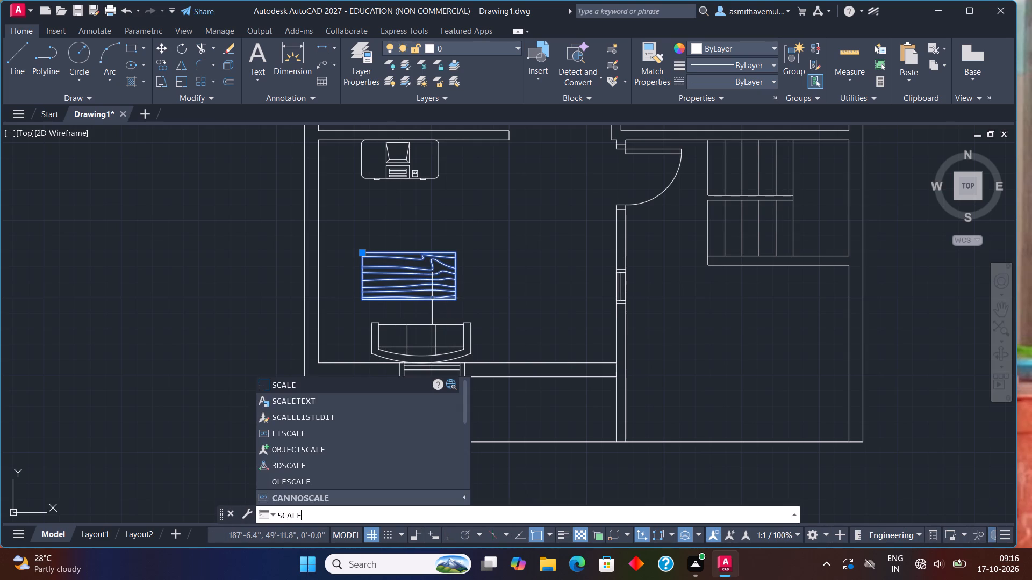
pyautogui.press('Return')
pyautogui.click(453, 304)
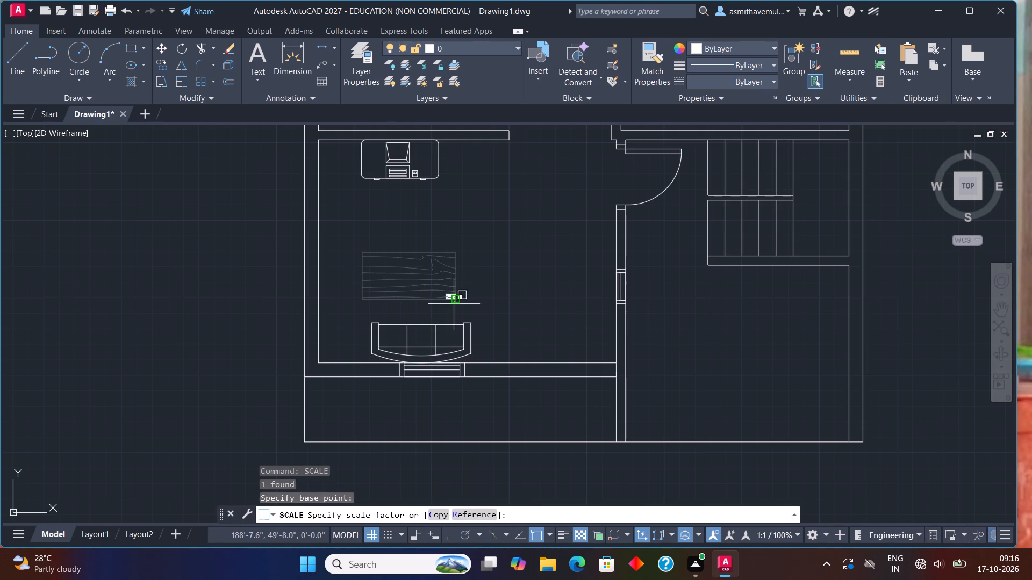
pyautogui.click(483, 318)
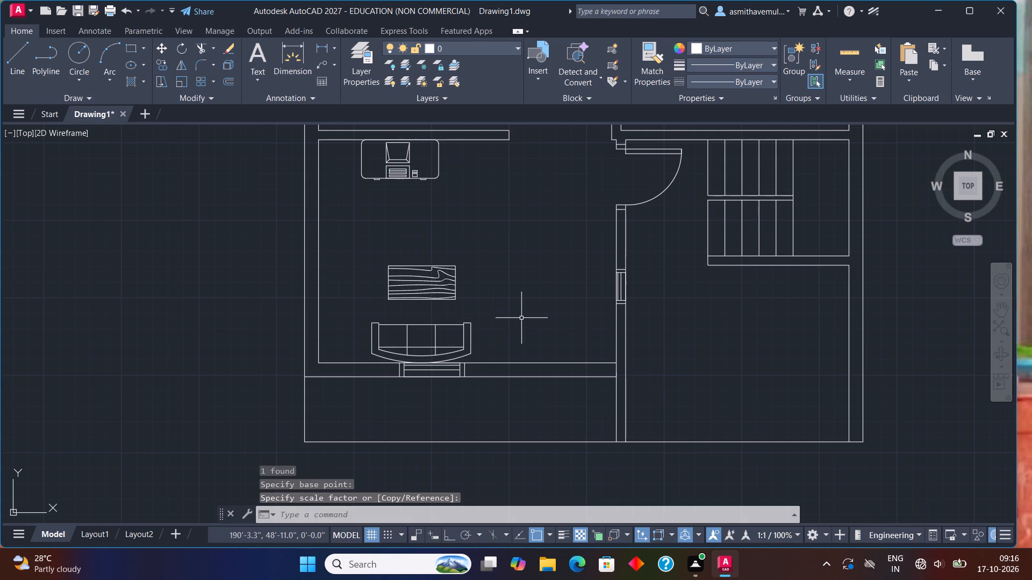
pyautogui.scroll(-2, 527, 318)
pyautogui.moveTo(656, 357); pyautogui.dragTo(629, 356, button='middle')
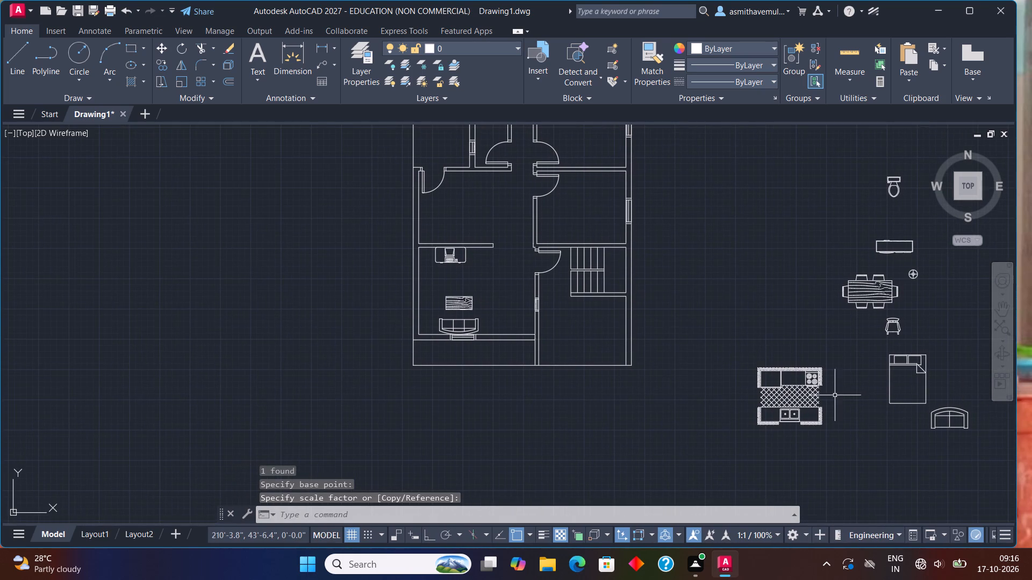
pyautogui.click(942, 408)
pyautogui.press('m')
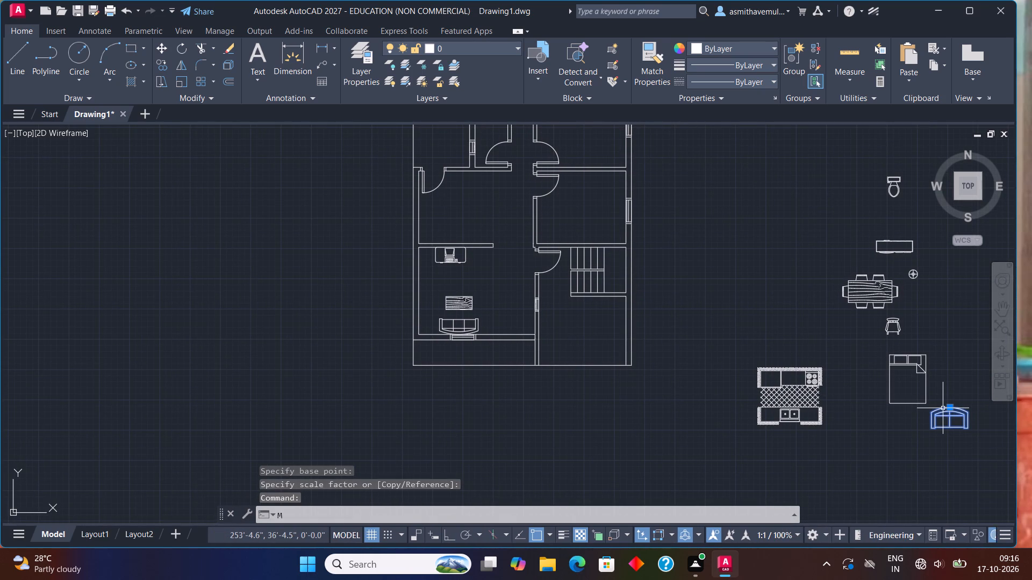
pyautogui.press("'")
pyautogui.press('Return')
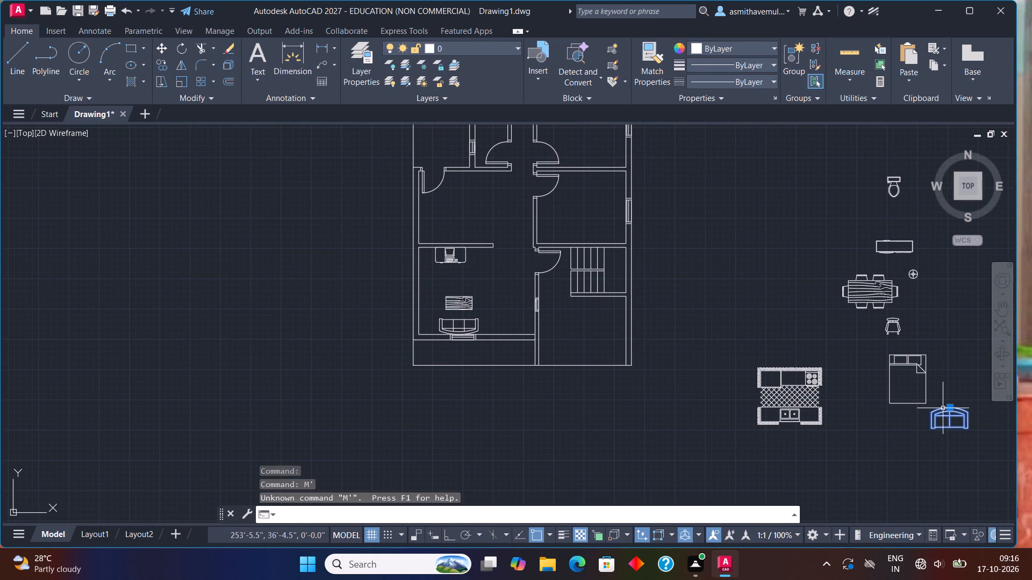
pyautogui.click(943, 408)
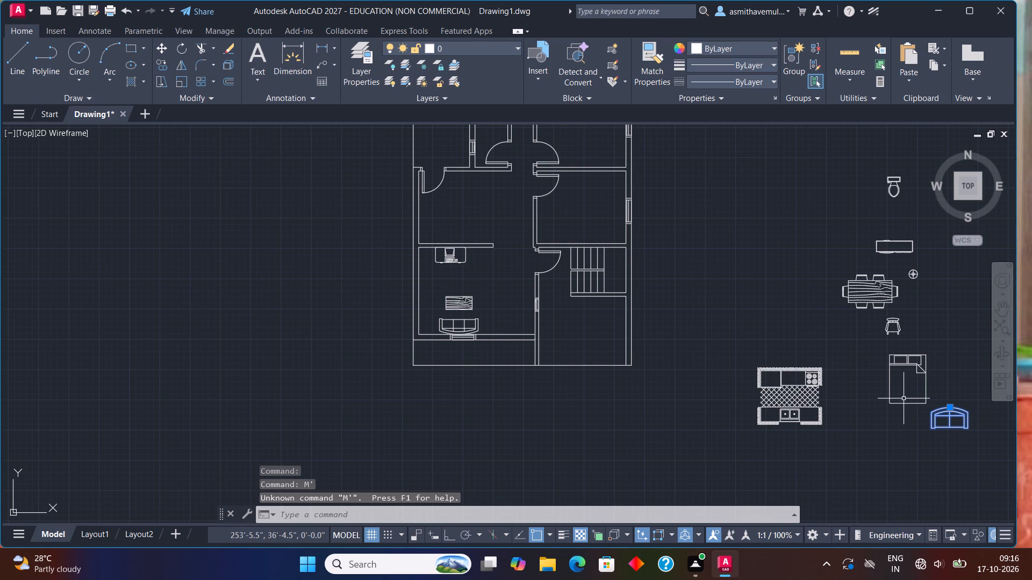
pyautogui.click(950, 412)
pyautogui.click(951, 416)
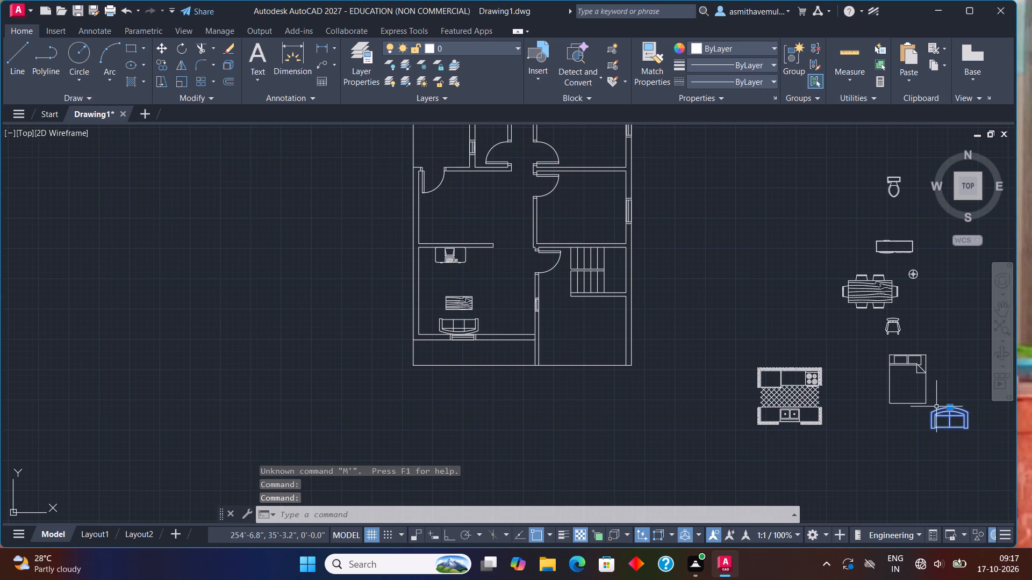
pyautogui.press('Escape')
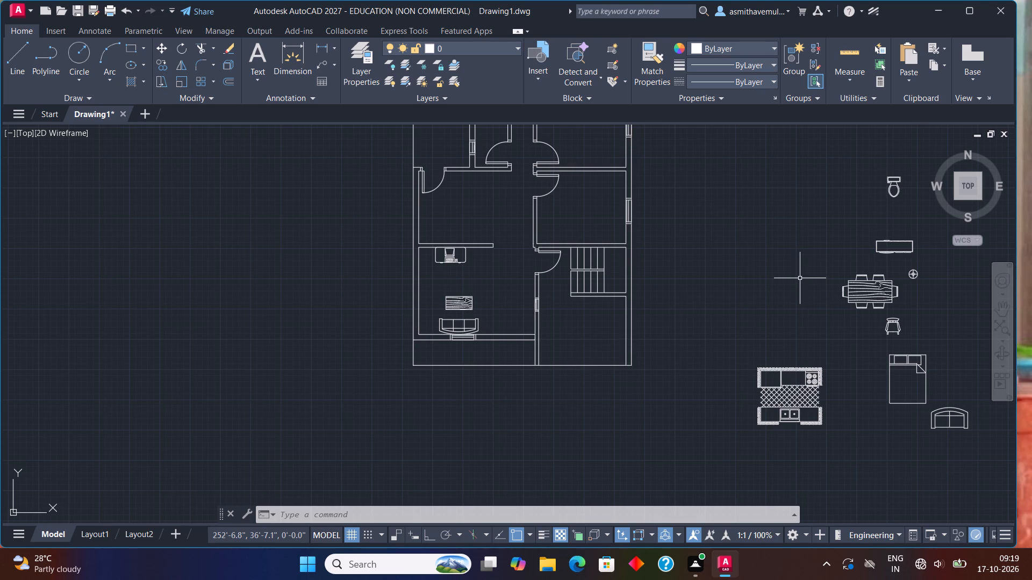
# Move the two-seat sofa from beside the bed to the empty area between the floor plan and the other furniture blocks.
pyautogui.moveTo(797, 276); pyautogui.dragTo(682, 358, button='middle')
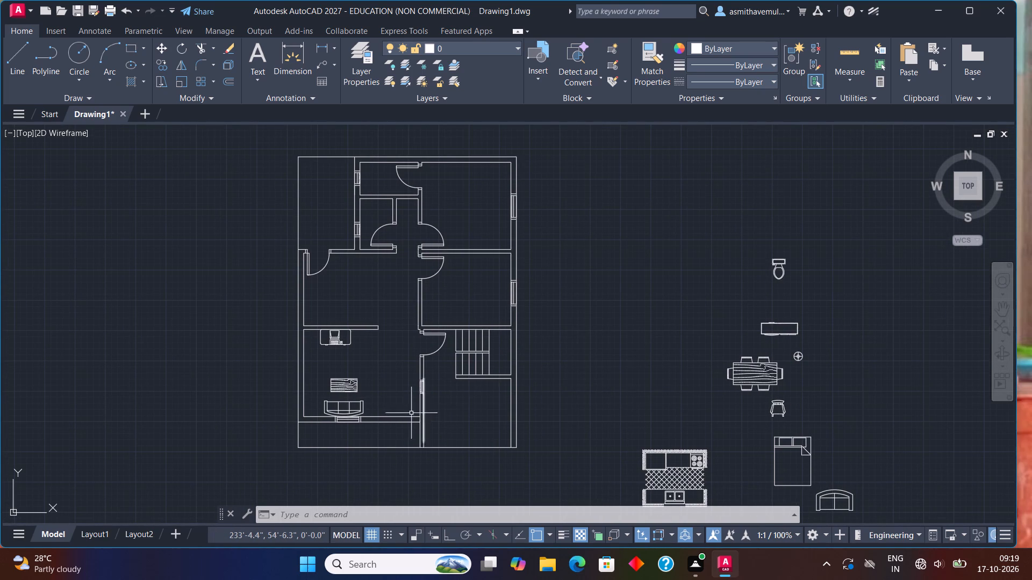
pyautogui.click(852, 496)
pyautogui.press('m')
pyautogui.press('Return')
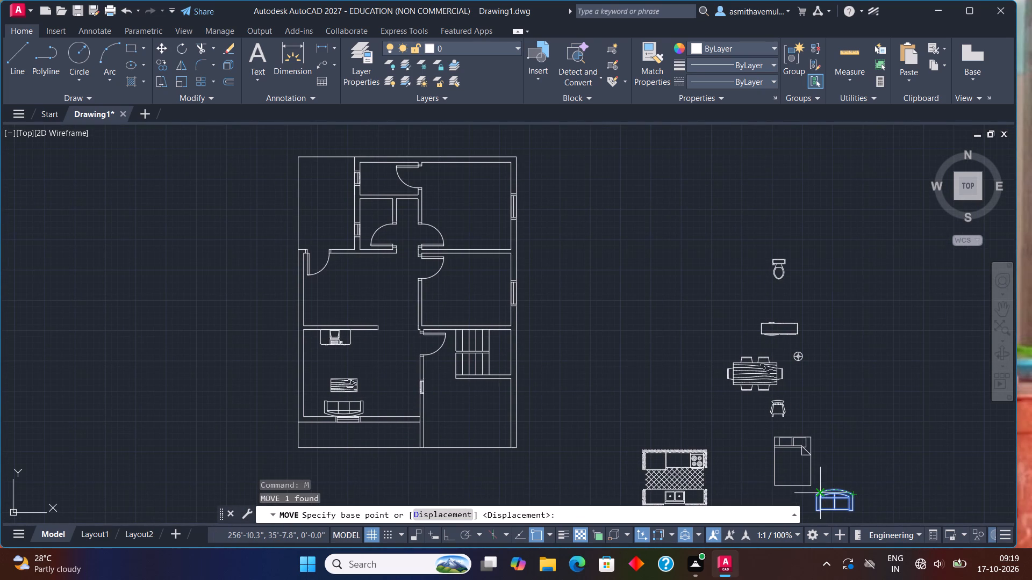
pyautogui.click(825, 490)
pyautogui.click(613, 309)
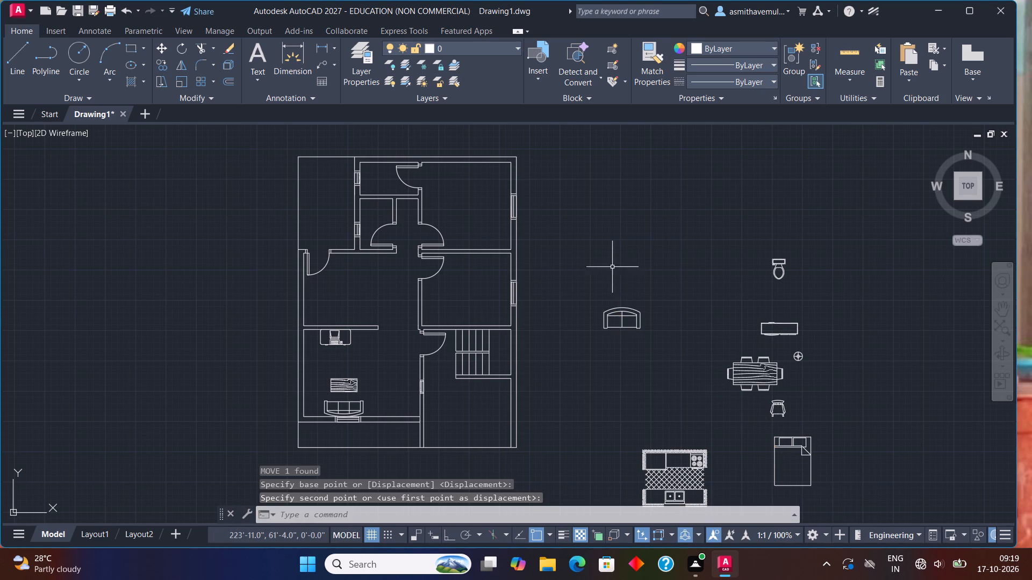
# Rotate the two-seat sofa 270° about the midpoint of its curved back, using Ortho for the rotation only.
pyautogui.moveTo(612, 258); pyautogui.dragTo(709, 376)
pyautogui.write('RO')
pyautogui.press('Return')
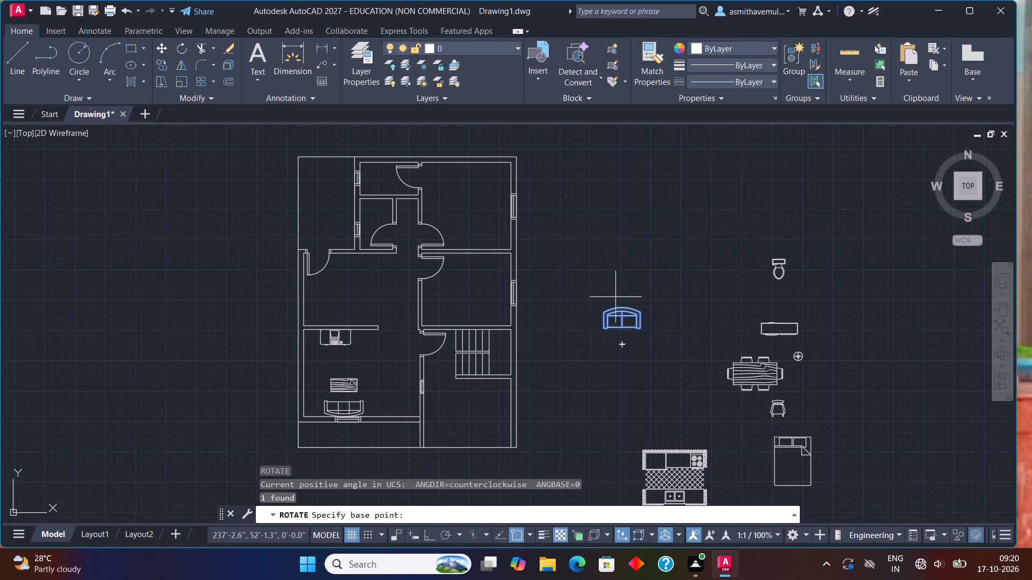
pyautogui.click(623, 304)
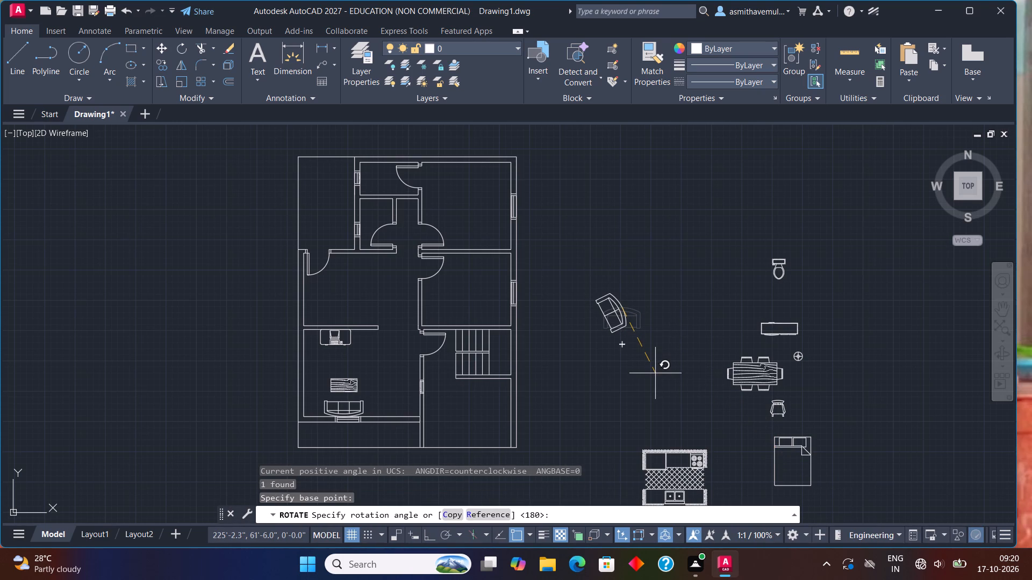
pyautogui.press('F8')
pyautogui.click(654, 375)
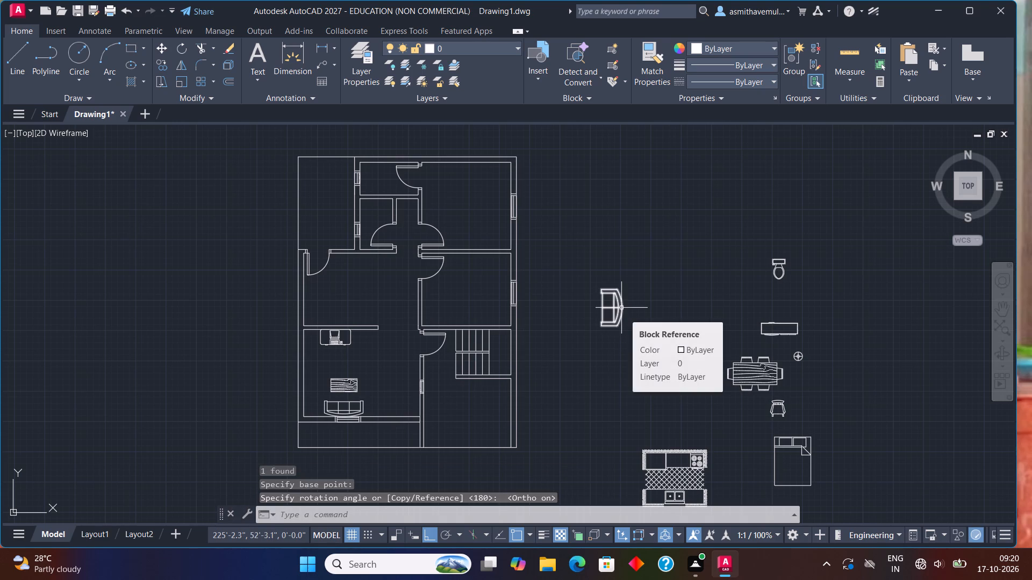
pyautogui.press('F8')
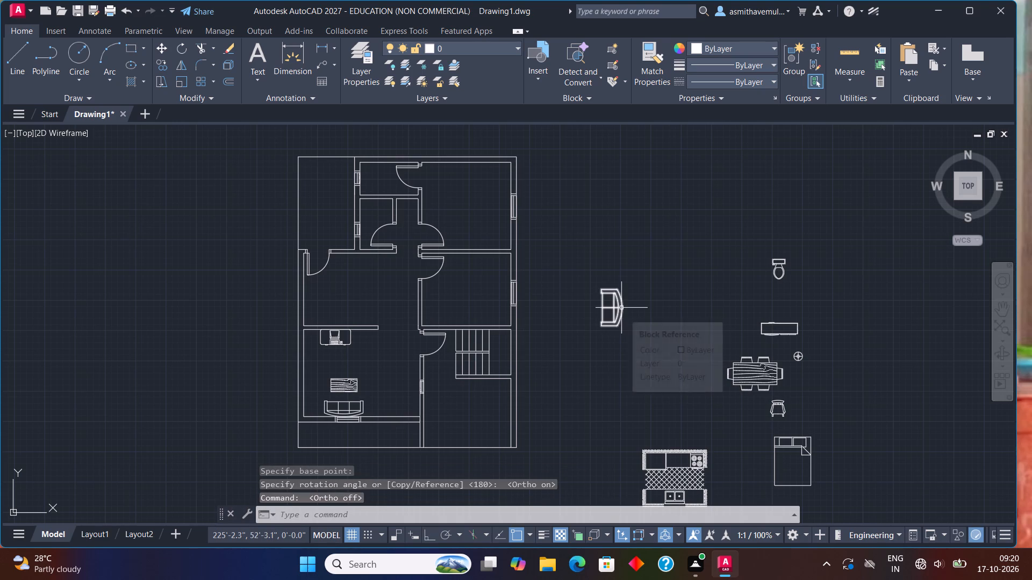
# Scale the two-seat sofa down to about 80% of its size about the midpoint of its curved back.
pyautogui.click(621, 308)
pyautogui.write('SC')
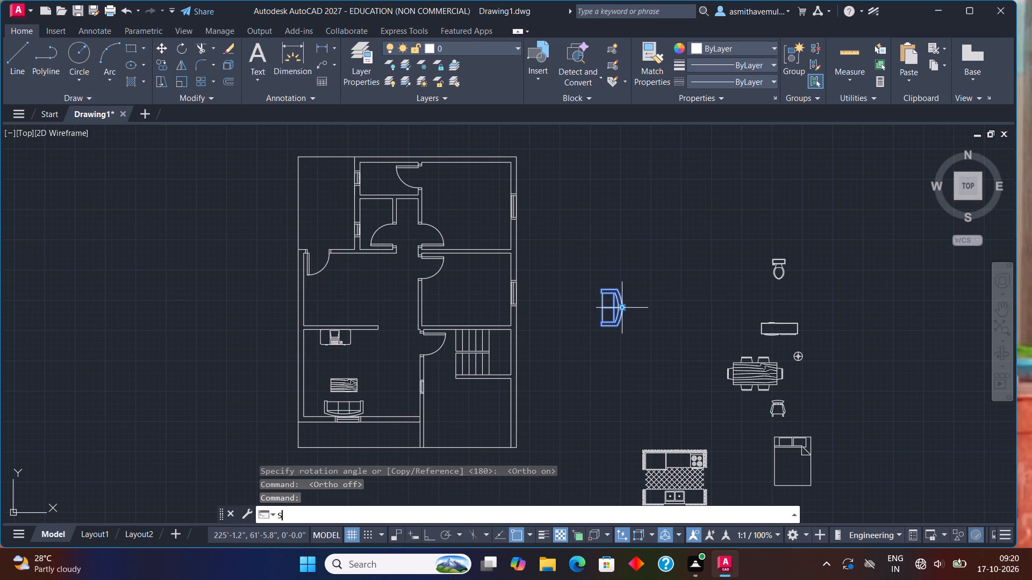
pyautogui.press('l')
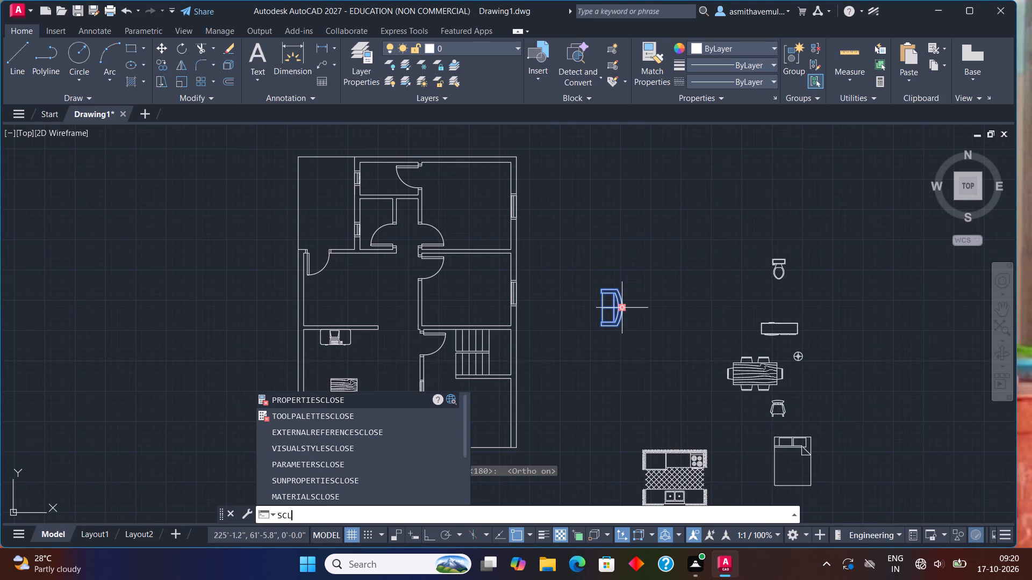
pyautogui.press('BackSpace')
pyautogui.write('AL')
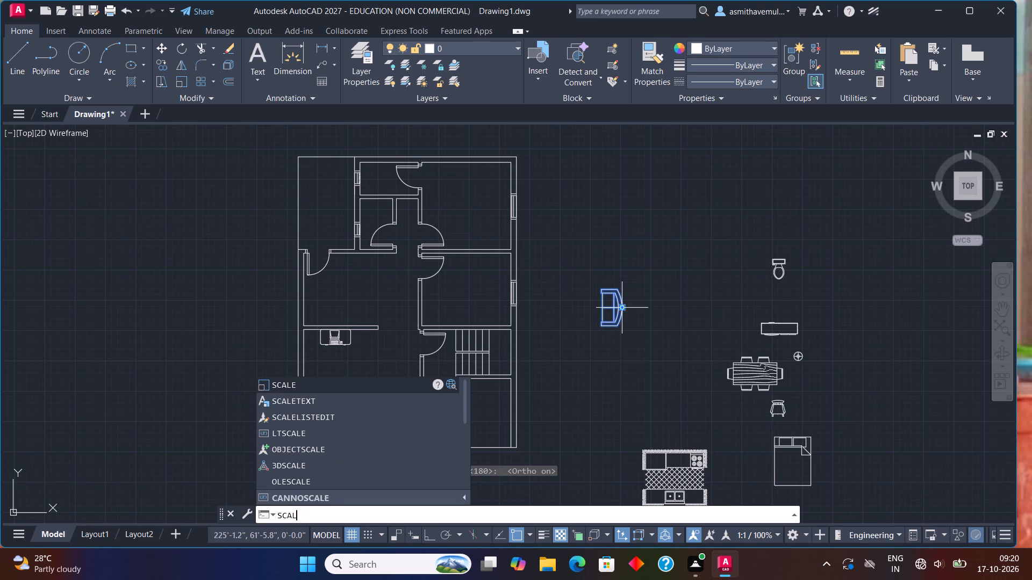
pyautogui.press('e')
pyautogui.press('Return')
pyautogui.click(621, 309)
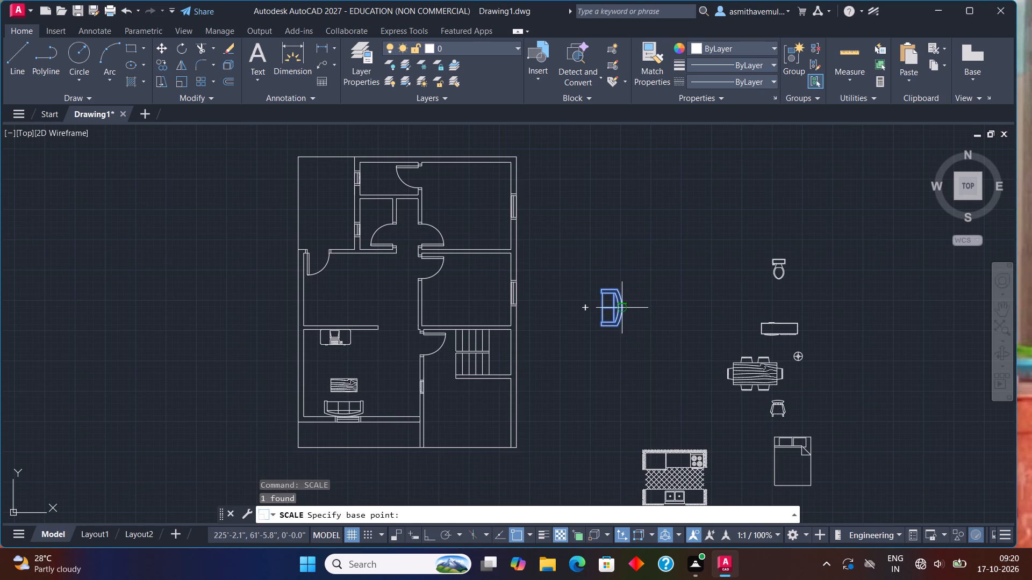
pyautogui.click(623, 308)
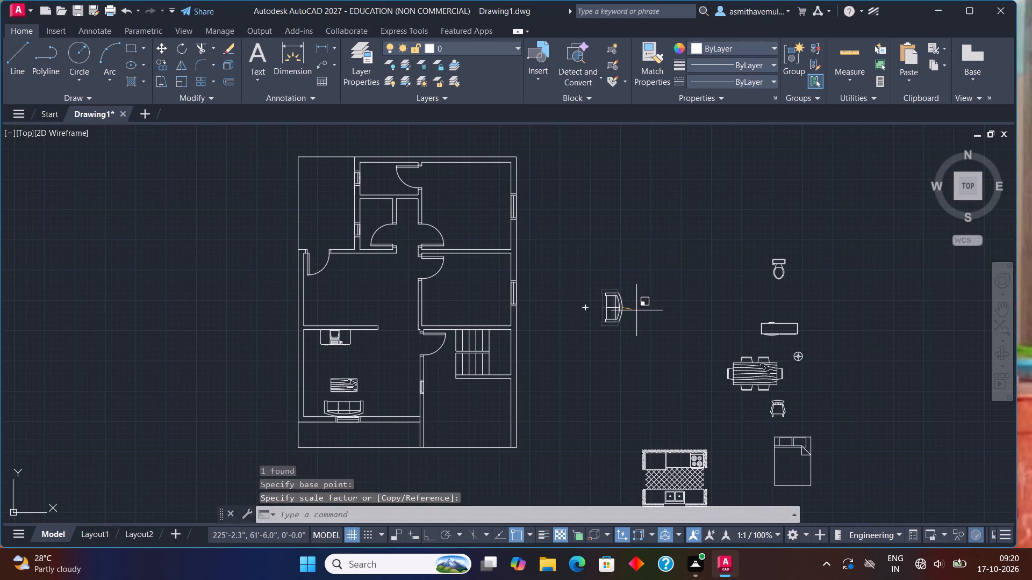
pyautogui.click(636, 310)
# Move the two-seat sofa by its curved back's midpoint into the lower left room, just right of the wood-grain table and facing it.
pyautogui.click(622, 306)
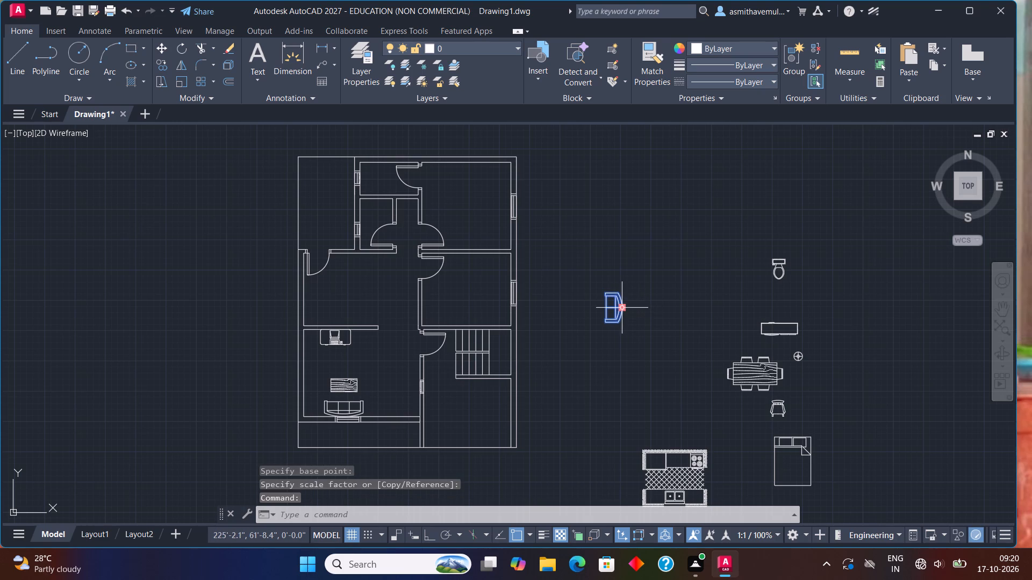
pyautogui.press('m')
pyautogui.press('Return')
pyautogui.click(621, 306)
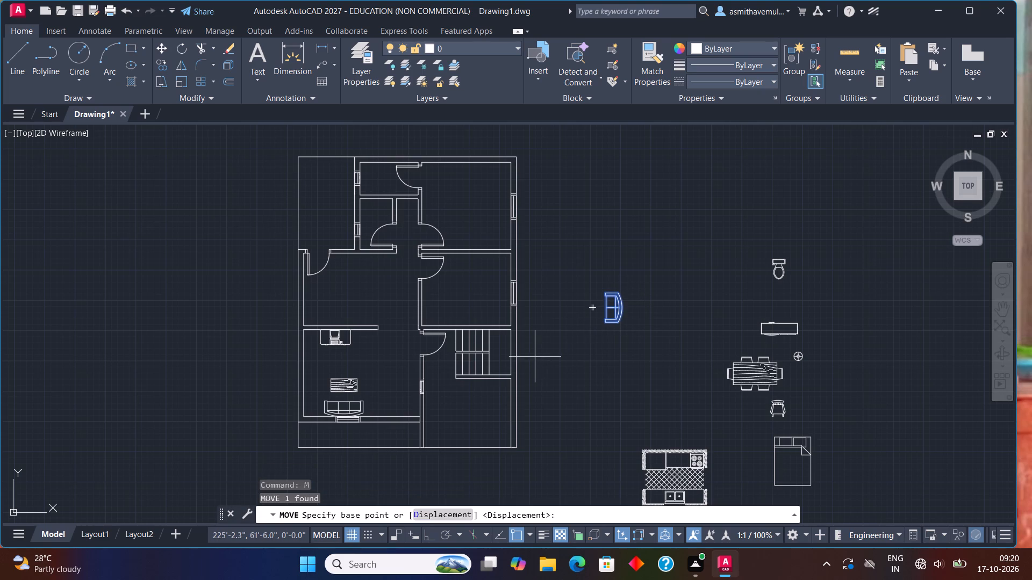
pyautogui.click(623, 307)
pyautogui.scroll(1, 376, 391)
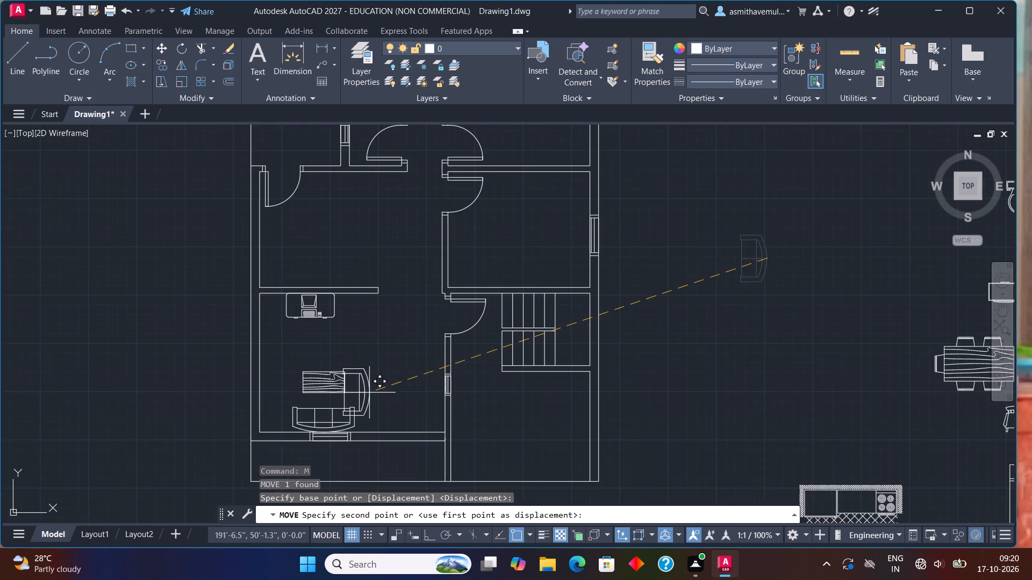
pyautogui.moveTo(368, 390); pyautogui.dragTo(549, 312, button='middle')
pyautogui.moveTo(546, 324); pyautogui.dragTo(520, 329, button='middle')
pyautogui.scroll(2, 522, 325)
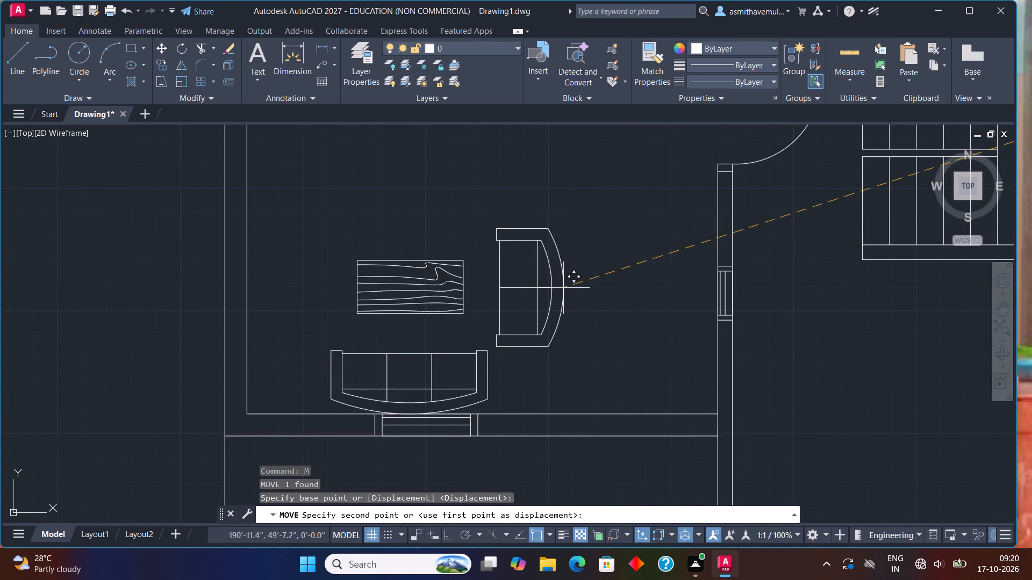
pyautogui.click(563, 288)
# Move the double bed by the midpoint of its head edge to the empty area right of the floor plan's upper right room.
pyautogui.scroll(-3, 584, 299)
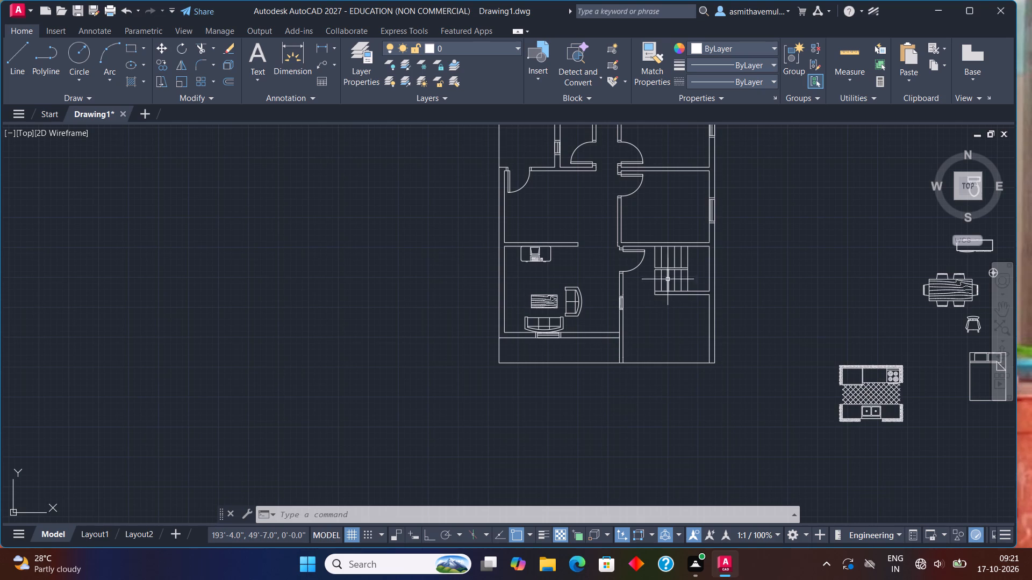
pyautogui.moveTo(597, 305); pyautogui.dragTo(434, 398, button='middle')
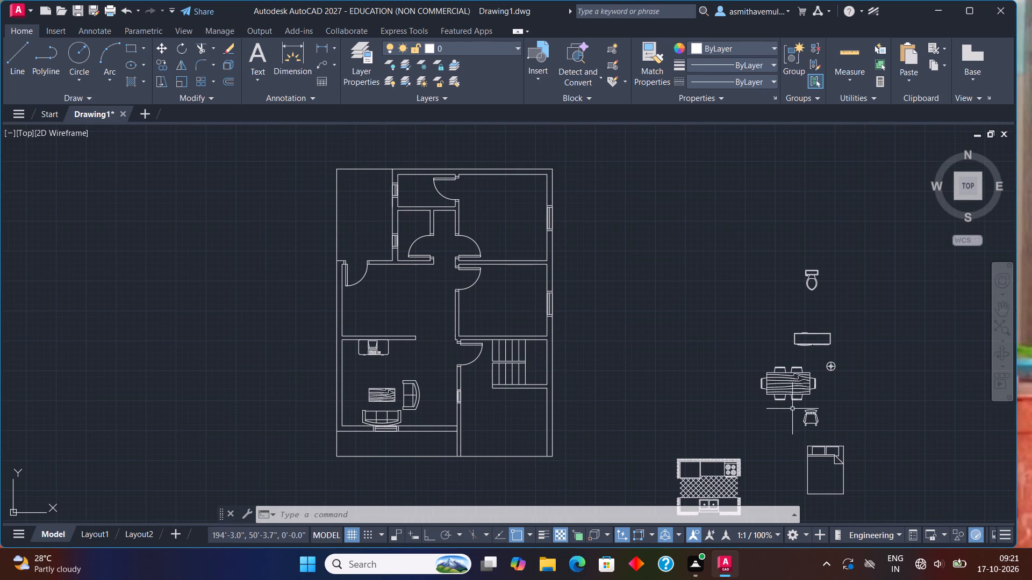
pyautogui.click(830, 447)
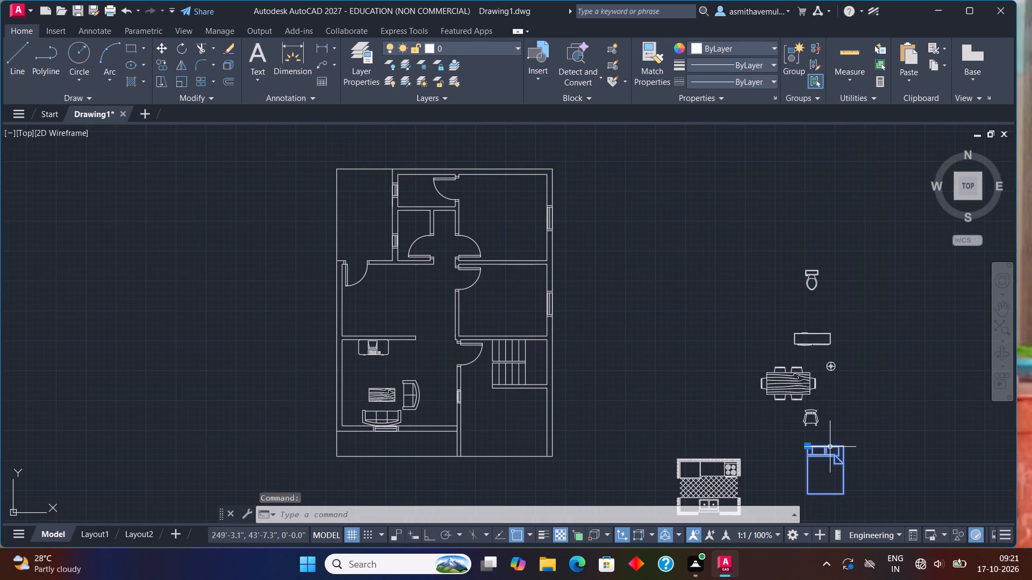
pyautogui.press('m')
pyautogui.press('Return')
pyautogui.click(830, 447)
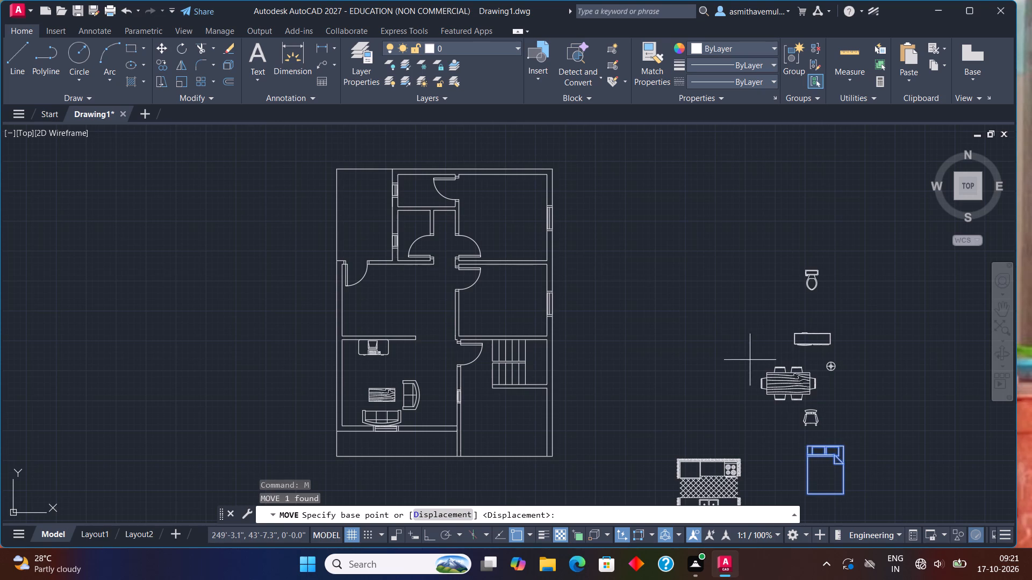
pyautogui.click(829, 443)
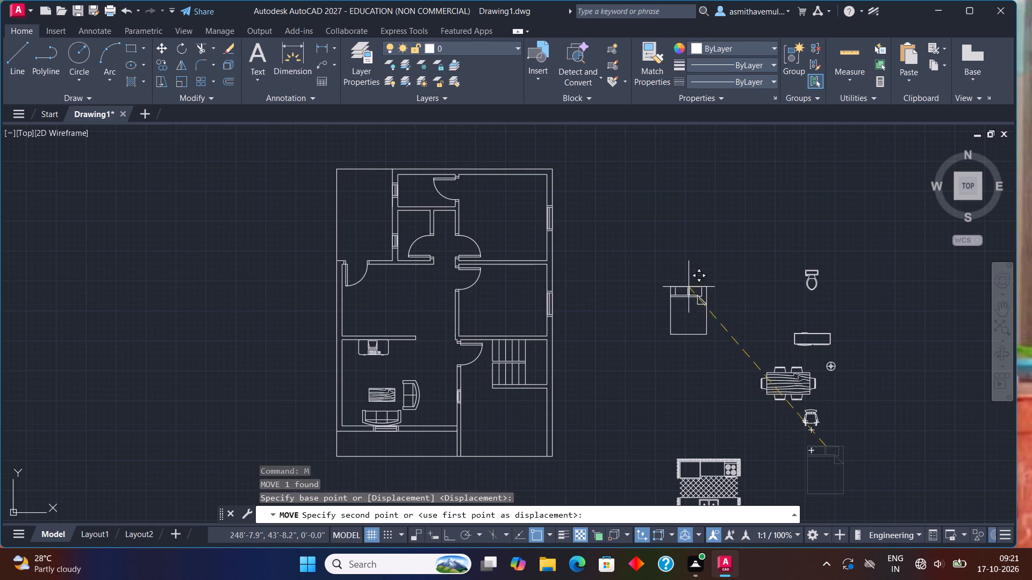
pyautogui.click(663, 220)
# Rotate the double bed 180° about its upper right corner, using Ortho.
pyautogui.moveTo(677, 210); pyautogui.dragTo(628, 312)
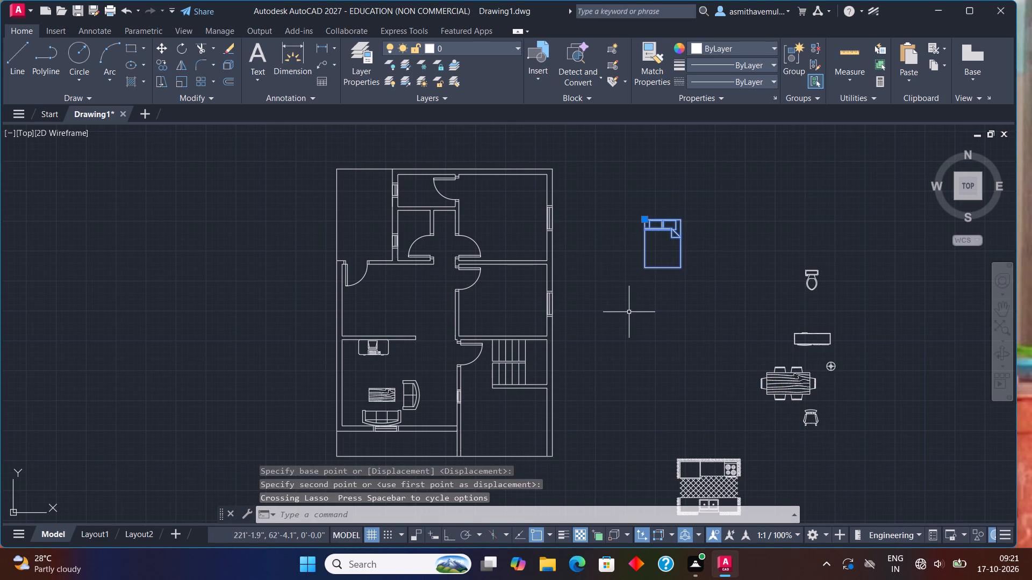
pyautogui.write('RO')
pyautogui.press('Return')
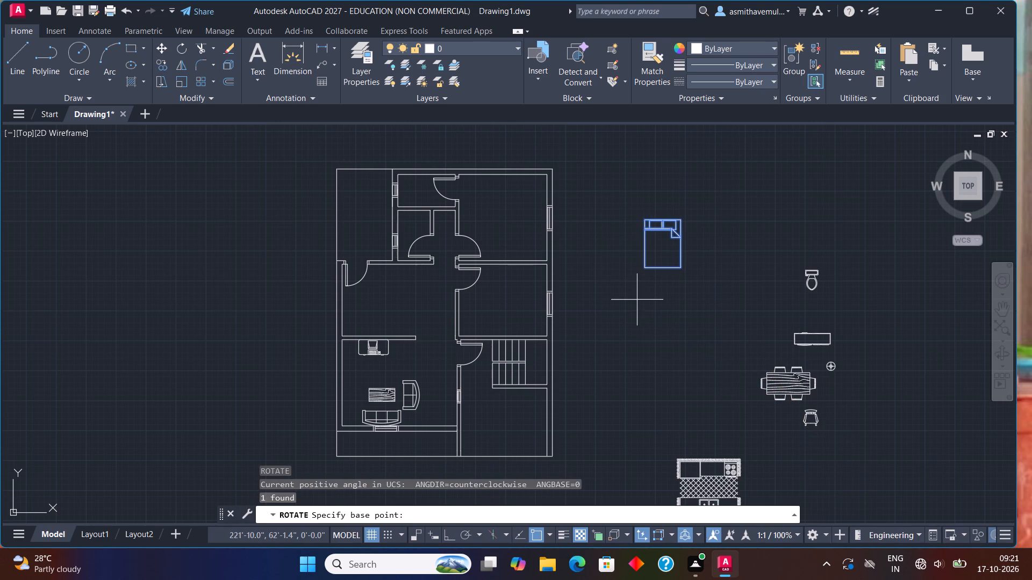
pyautogui.click(683, 221)
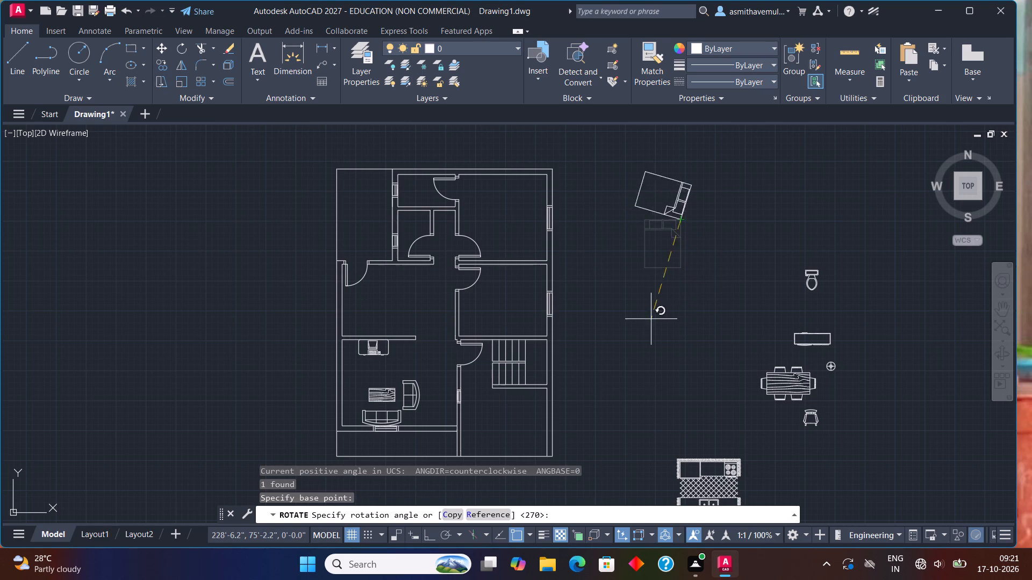
pyautogui.press('F8')
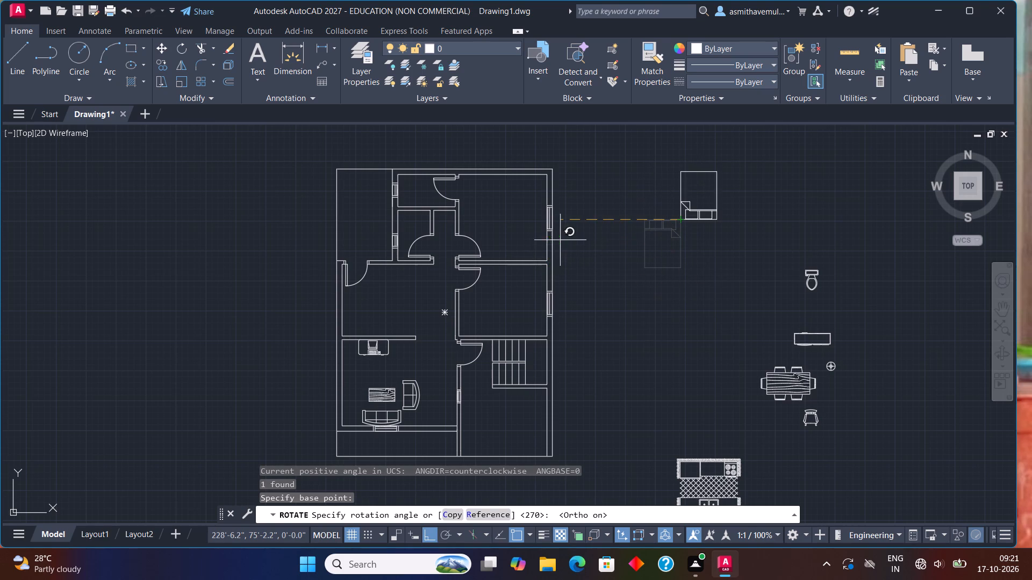
pyautogui.click(622, 221)
# Copy the double bed horizontally to the empty space just right of the original, using Ortho.
pyautogui.click(700, 220)
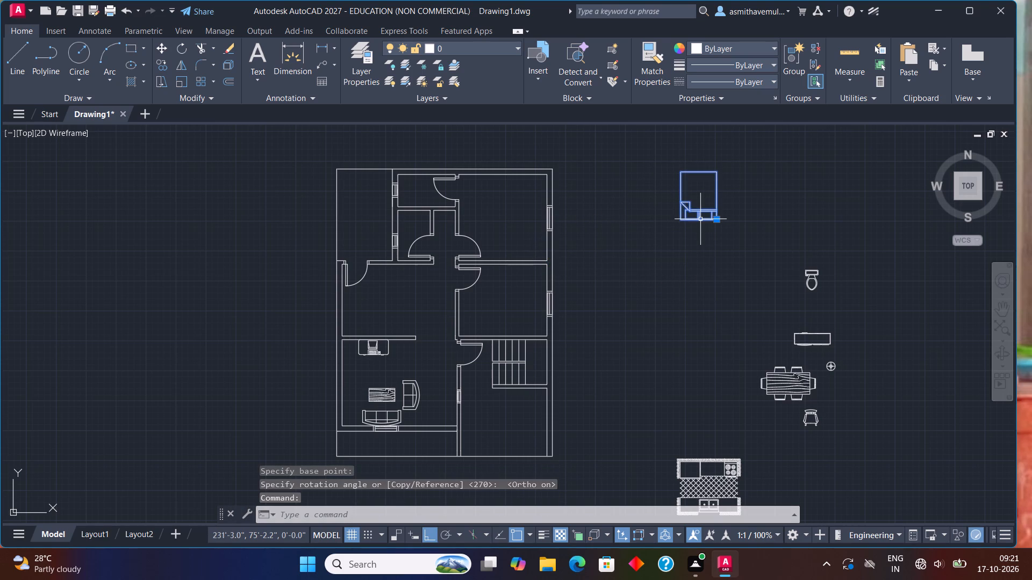
pyautogui.write('COP')
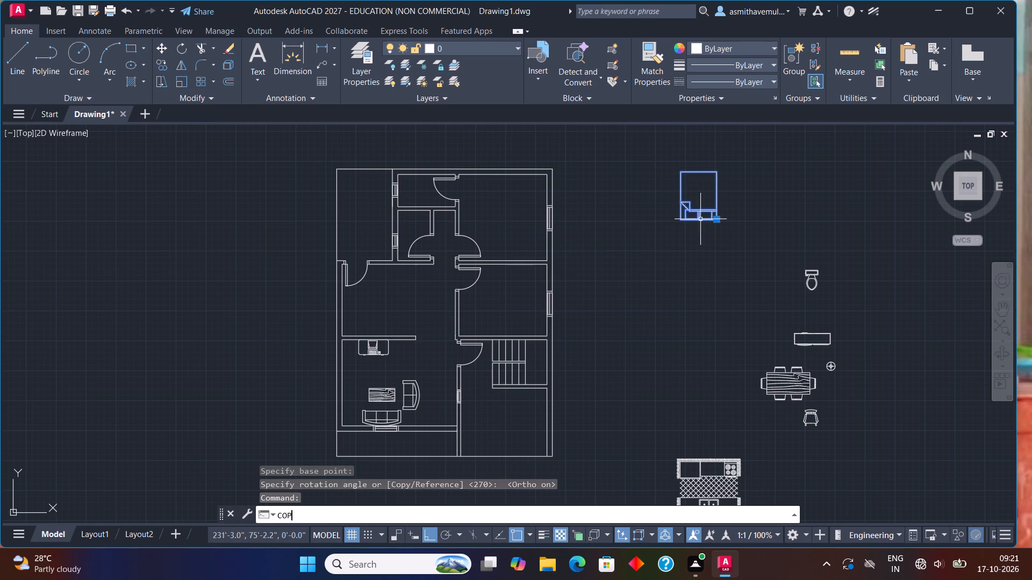
pyautogui.press('y')
pyautogui.press('Return')
pyautogui.click(700, 219)
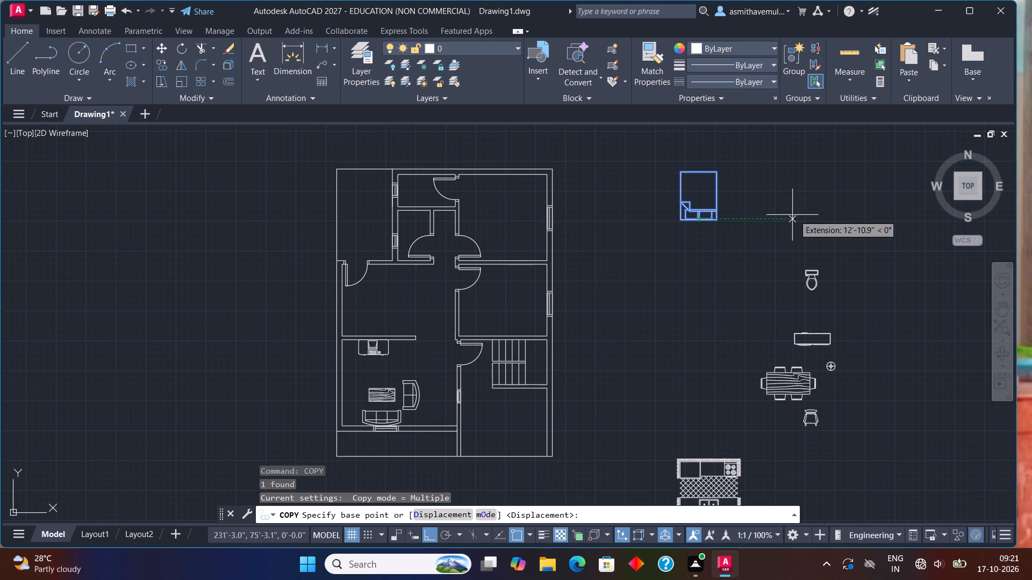
pyautogui.click(701, 217)
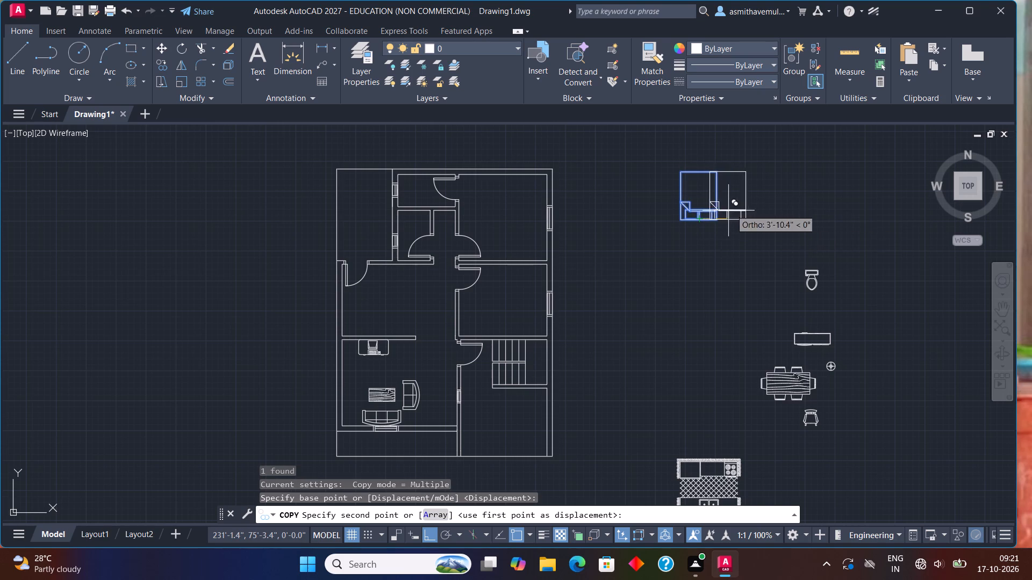
pyautogui.click(771, 206)
pyautogui.press('Escape')
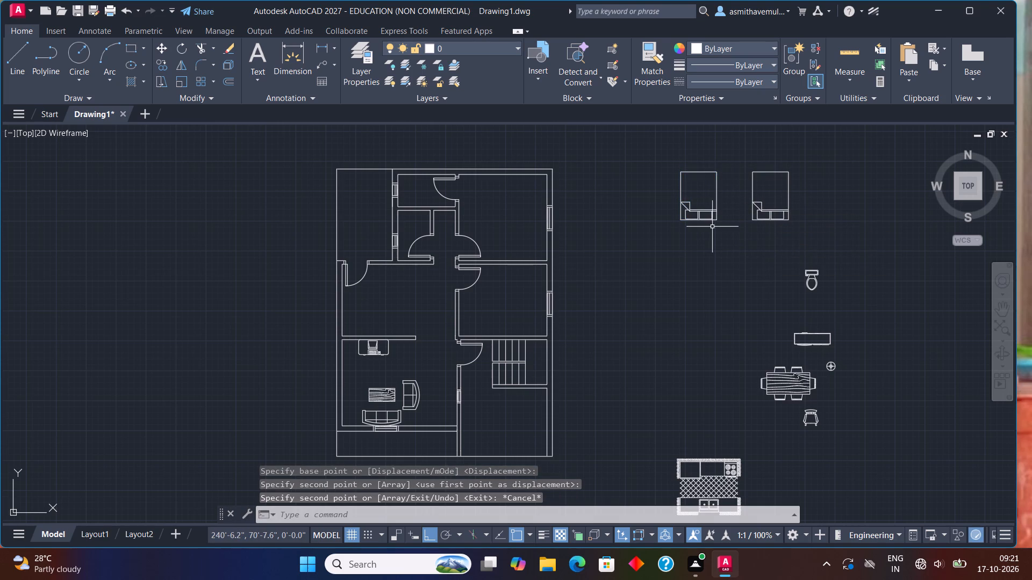
# Move the original double bed by its head edge's midpoint into the upper right room, with its head against the room's lower wall.
pyautogui.click(707, 220)
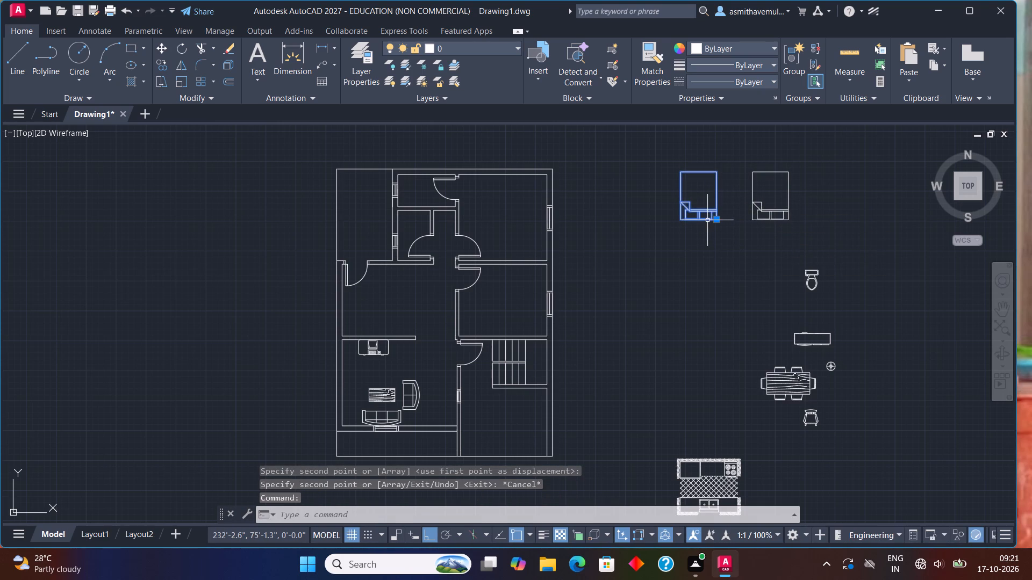
pyautogui.press('m')
pyautogui.press('Return')
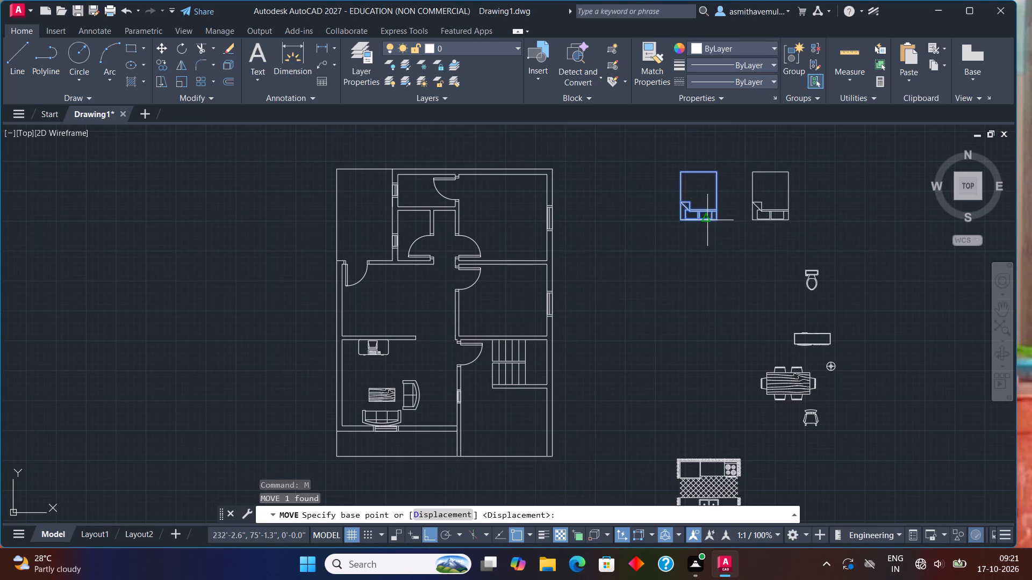
pyautogui.press('F8')
pyautogui.moveTo(707, 220); pyautogui.dragTo(705, 227)
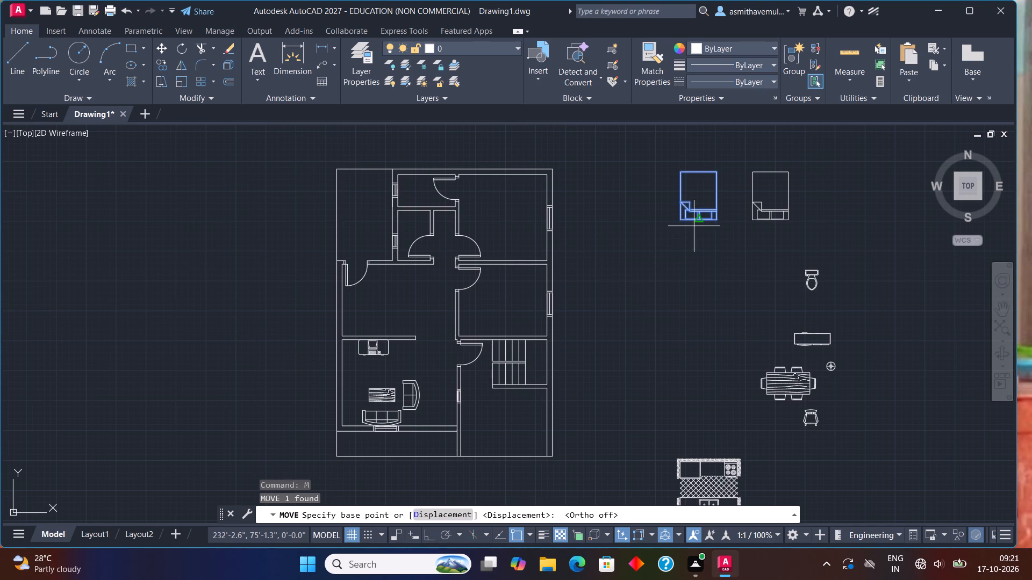
pyautogui.click(697, 223)
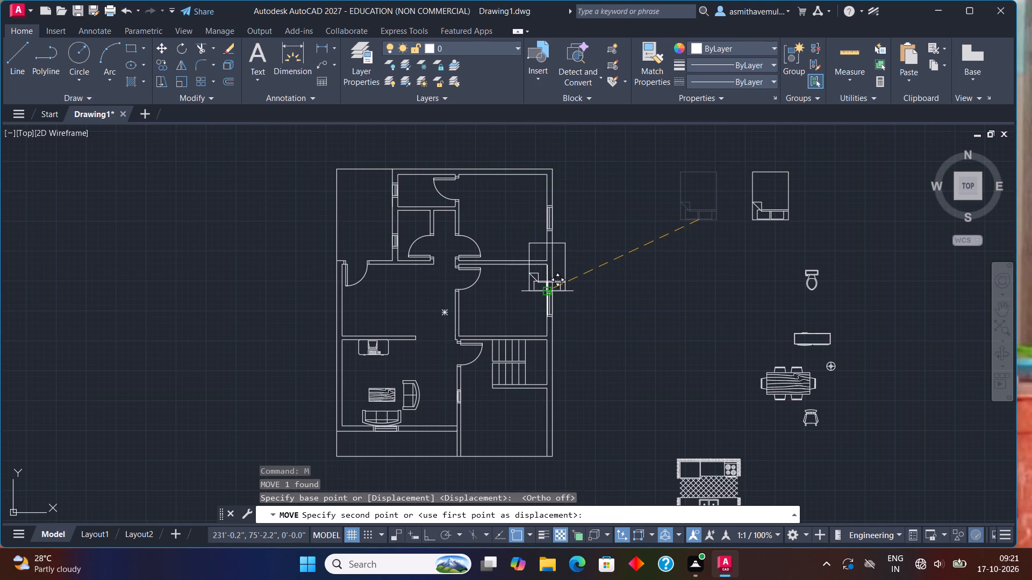
pyautogui.scroll(1, 482, 248)
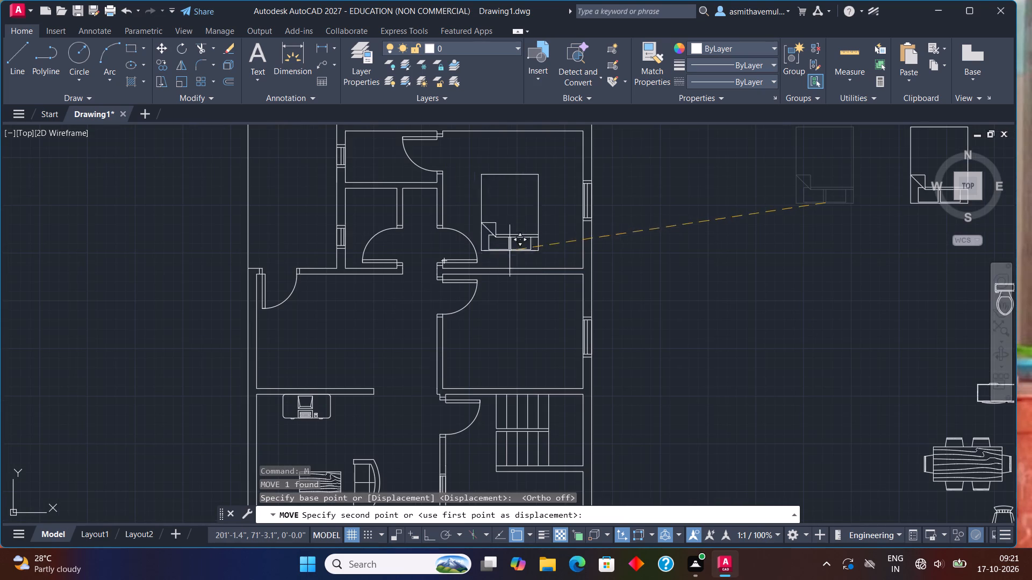
pyautogui.moveTo(541, 258); pyautogui.dragTo(541, 356, button='middle')
pyautogui.scroll(2, 541, 356)
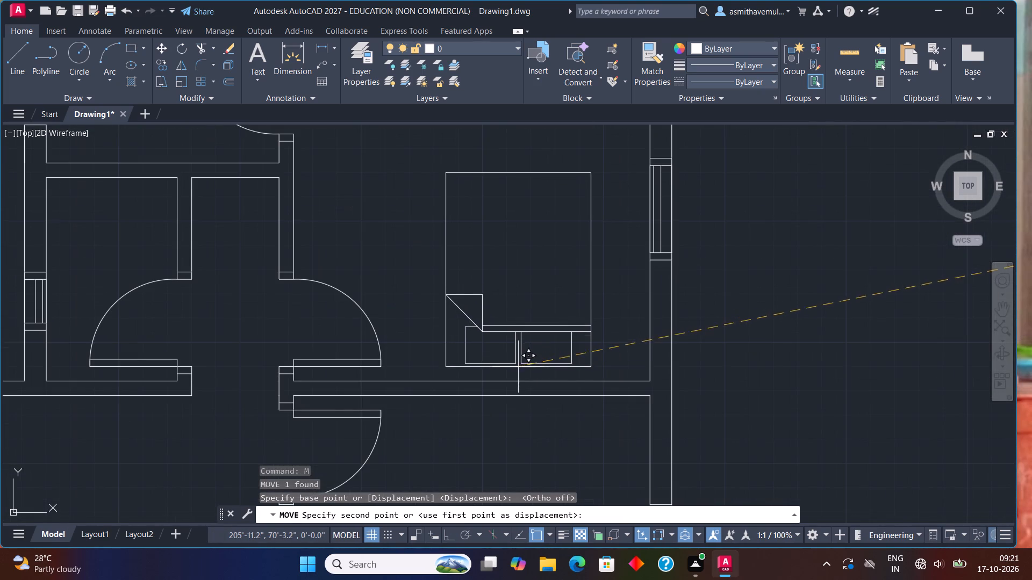
pyautogui.scroll(2, 515, 379)
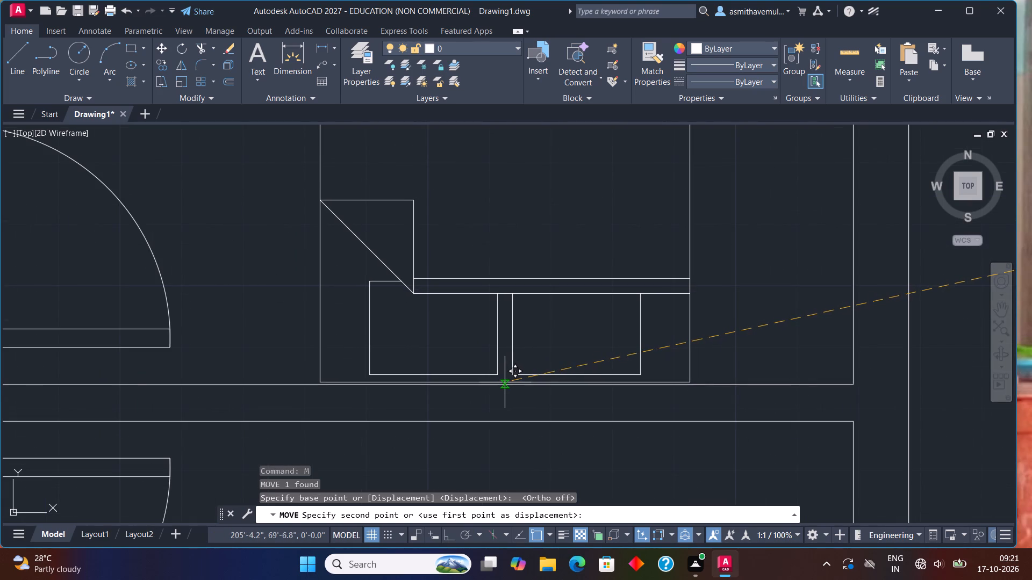
pyautogui.scroll(1, 504, 383)
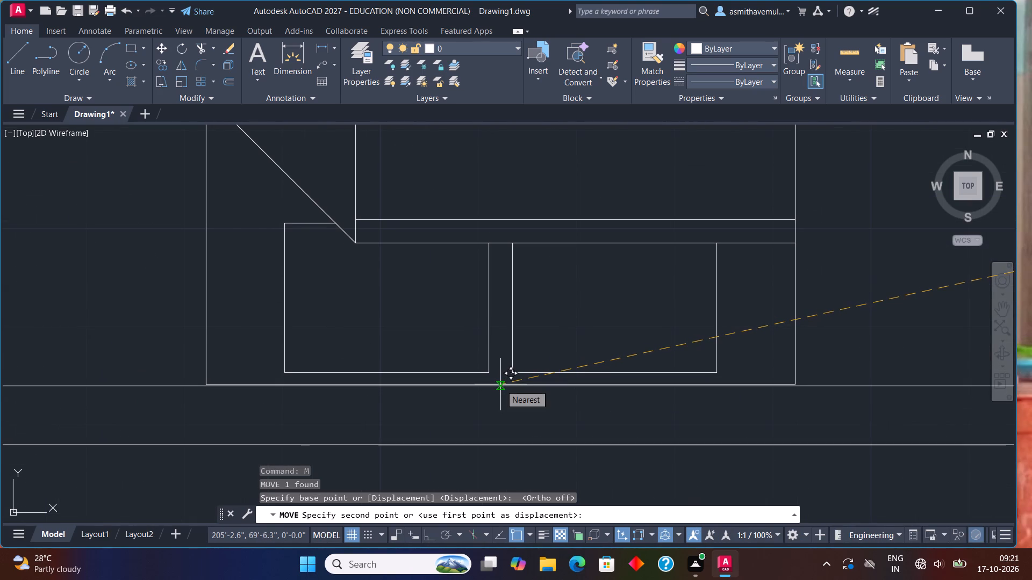
pyautogui.scroll(3, 500, 385)
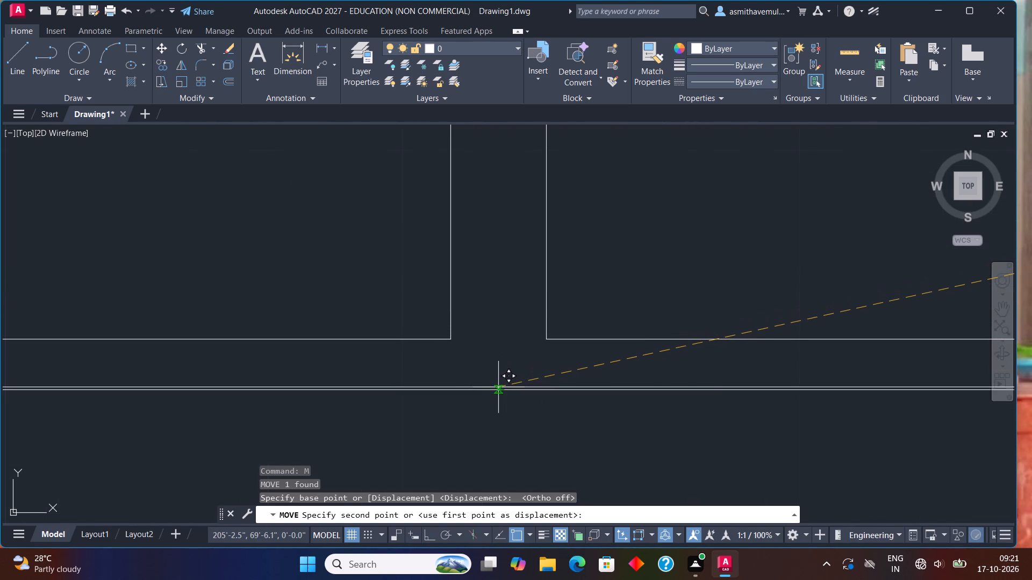
pyautogui.click(500, 389)
# Scale the upper right room's bed down to about 95% of its size about a point on its head edge.
pyautogui.click(500, 390)
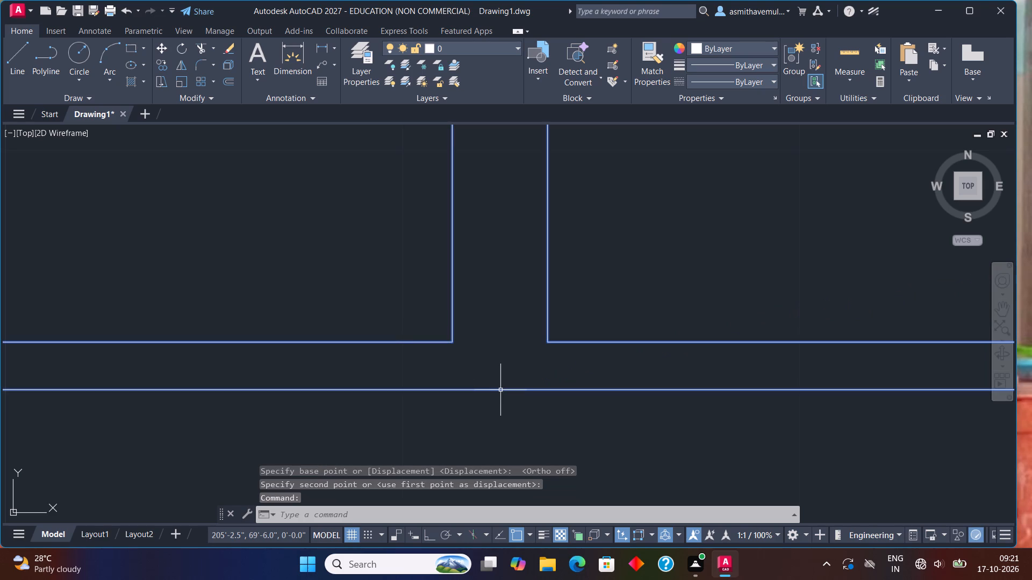
pyautogui.write('SCAL')
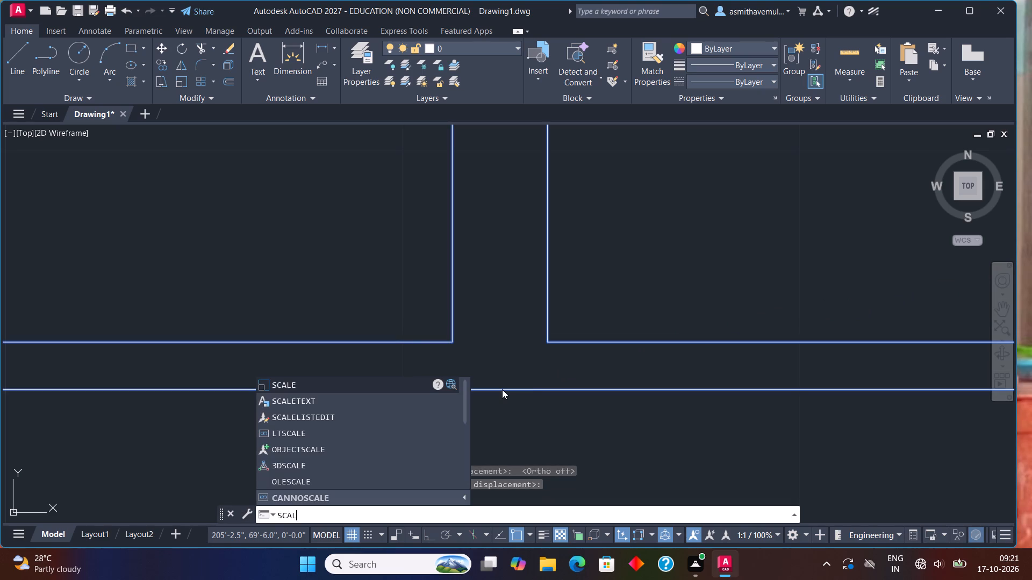
pyautogui.press('e')
pyautogui.press('Return')
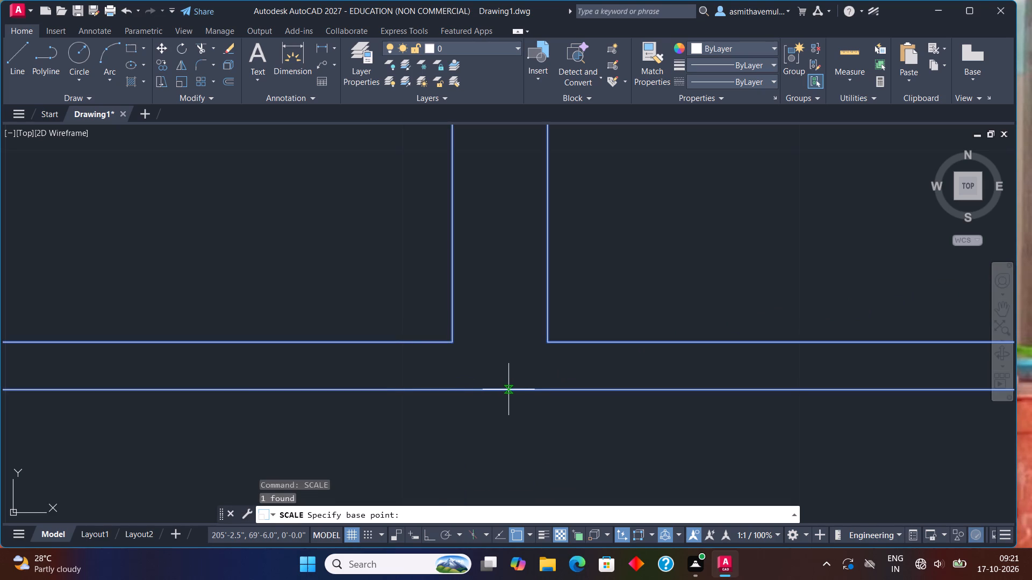
pyautogui.click(508, 389)
pyautogui.scroll(-5, 527, 437)
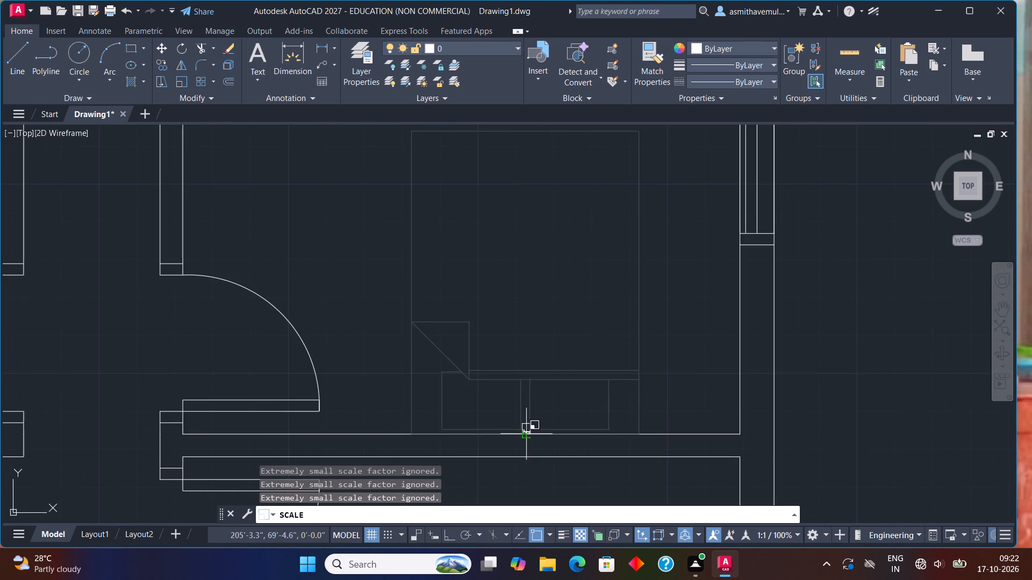
pyautogui.moveTo(528, 436); pyautogui.dragTo(528, 275, button='middle')
pyautogui.moveTo(553, 336); pyautogui.dragTo(562, 392, button='middle')
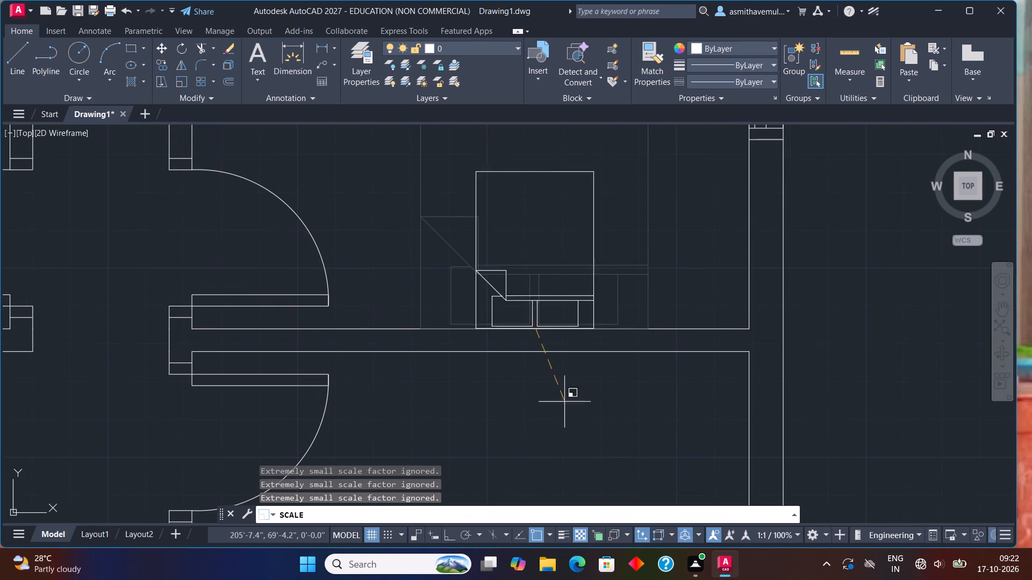
pyautogui.scroll(-3, 578, 434)
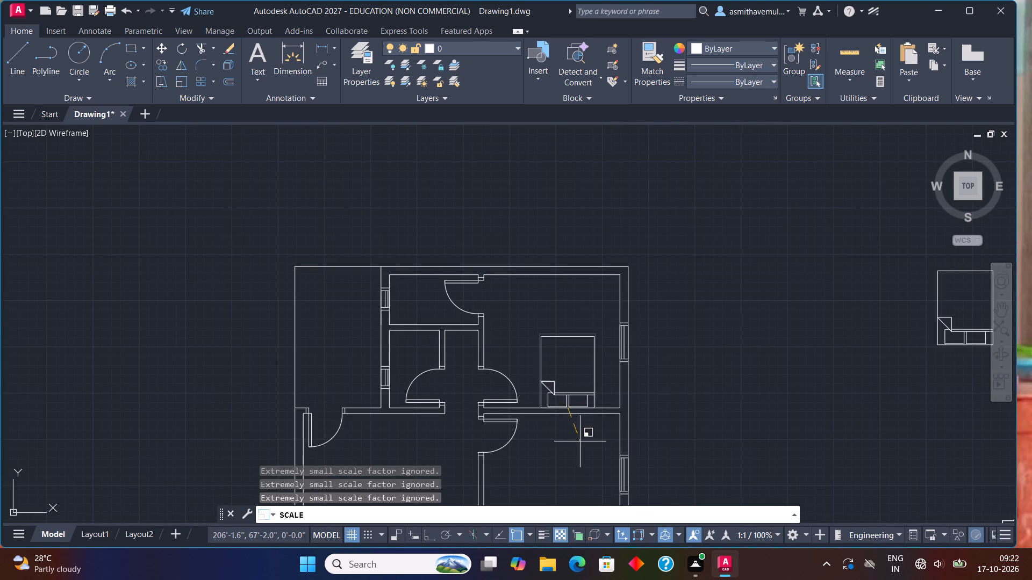
pyautogui.click(580, 441)
# Rotate the copied double bed outside the plan 90° counterclockwise about a point on its head edge, using Ortho.
pyautogui.scroll(-1, 593, 423)
pyautogui.moveTo(703, 475); pyautogui.dragTo(686, 425, button='middle')
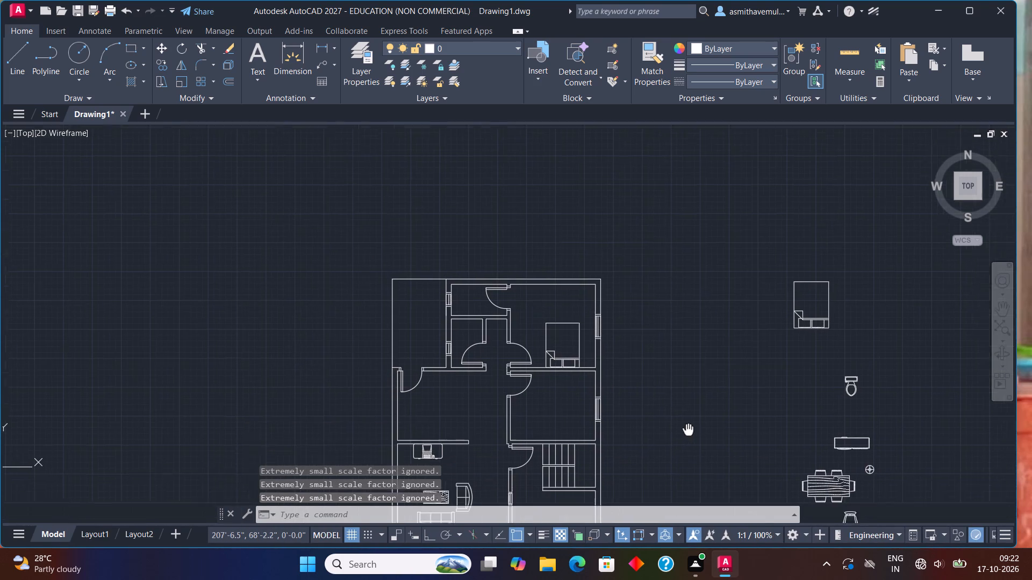
pyautogui.moveTo(686, 425); pyautogui.dragTo(662, 385, button='middle')
pyautogui.moveTo(815, 247); pyautogui.dragTo(737, 307)
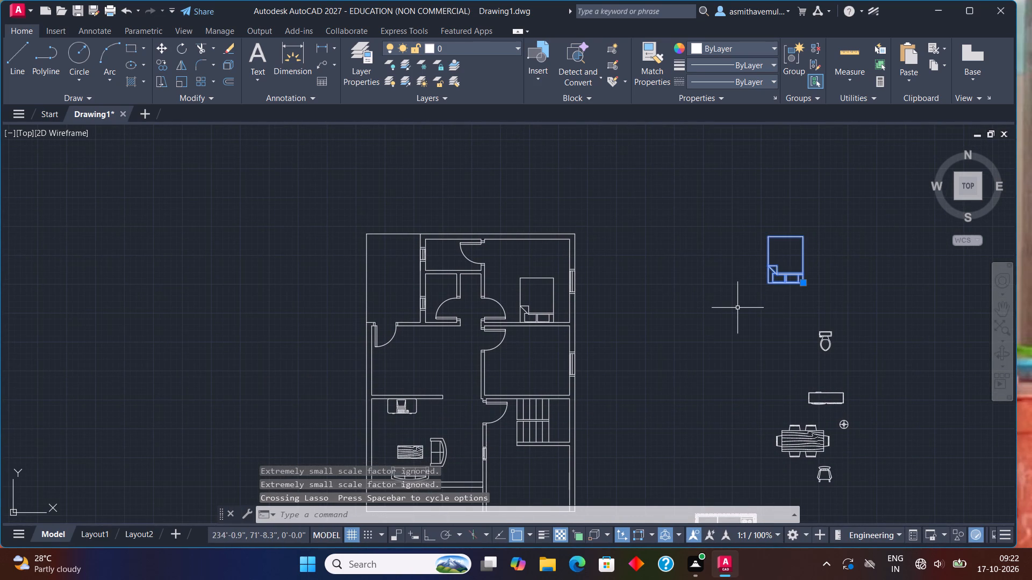
pyautogui.write('RO')
pyautogui.press('Return')
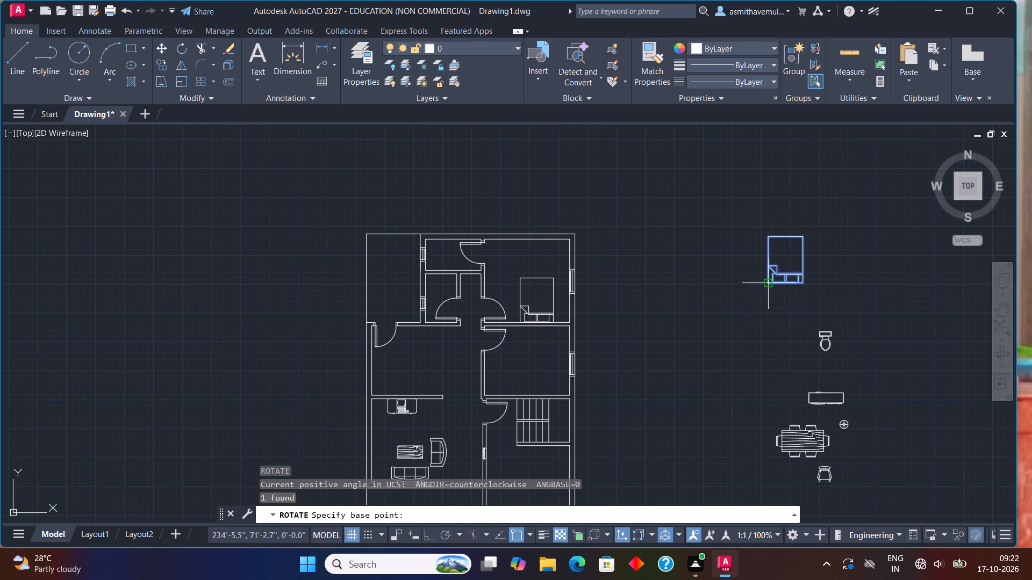
pyautogui.click(790, 285)
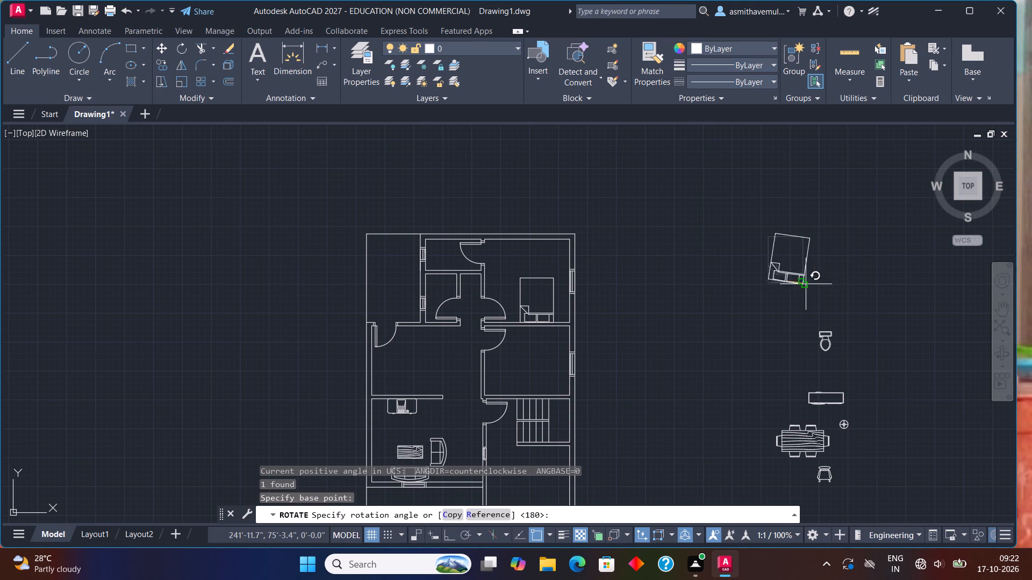
pyautogui.press('F8')
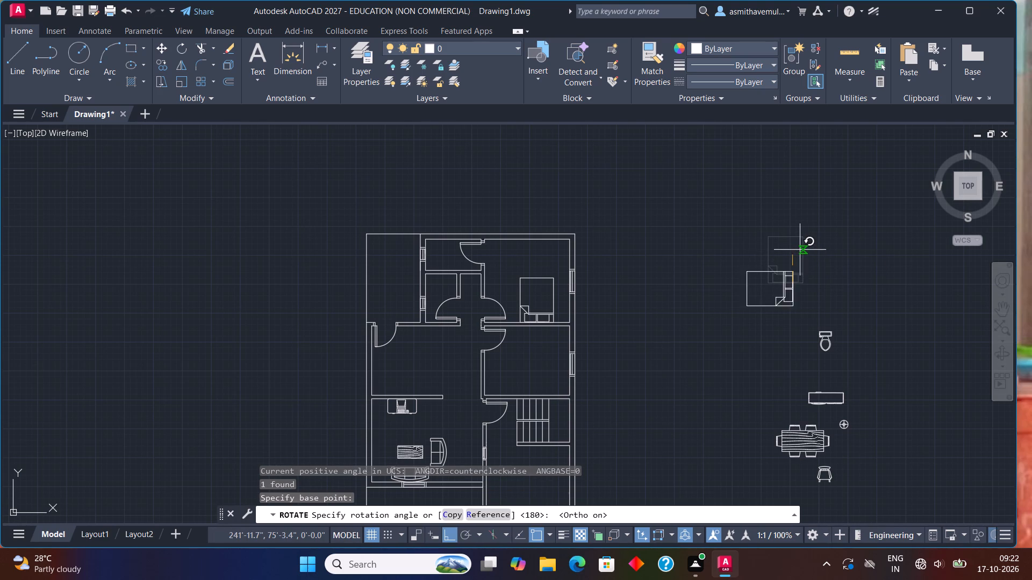
pyautogui.click(793, 208)
# Move the rotated bed by its head edge's midpoint into the middle right room, with its head at the window wall.
pyautogui.click(796, 282)
pyautogui.click(787, 293)
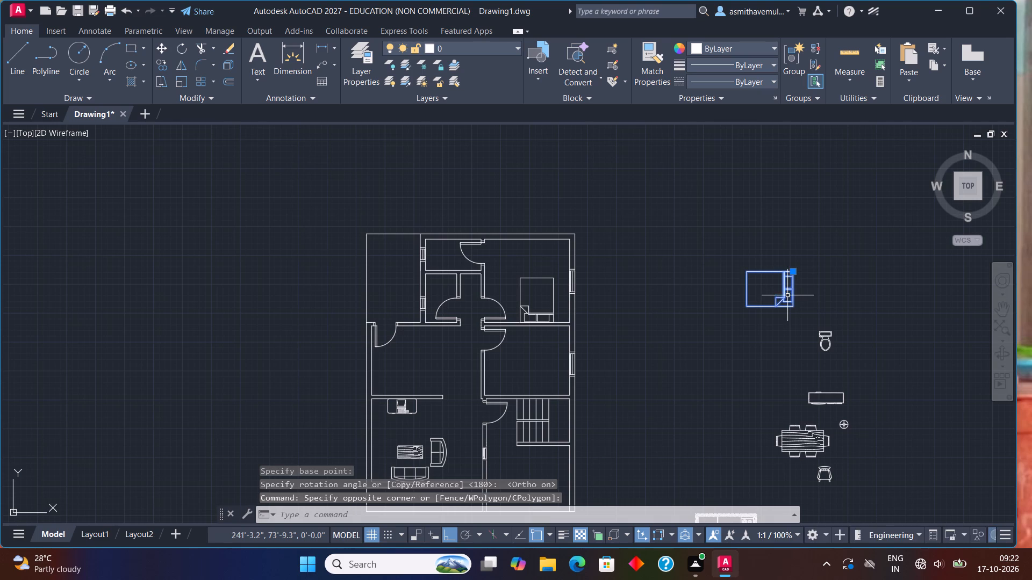
pyautogui.press('m')
pyautogui.press('Return')
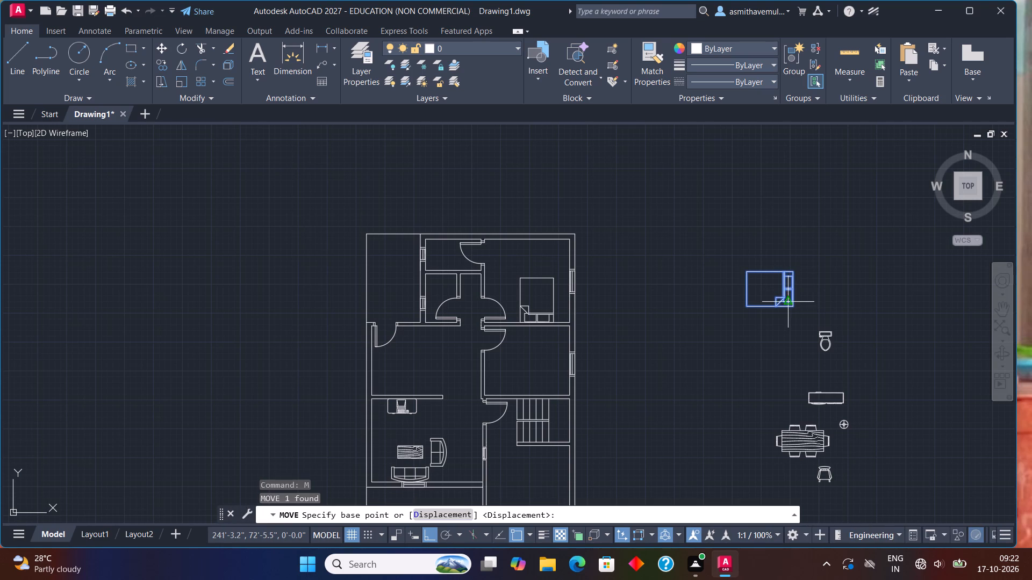
pyautogui.click(792, 286)
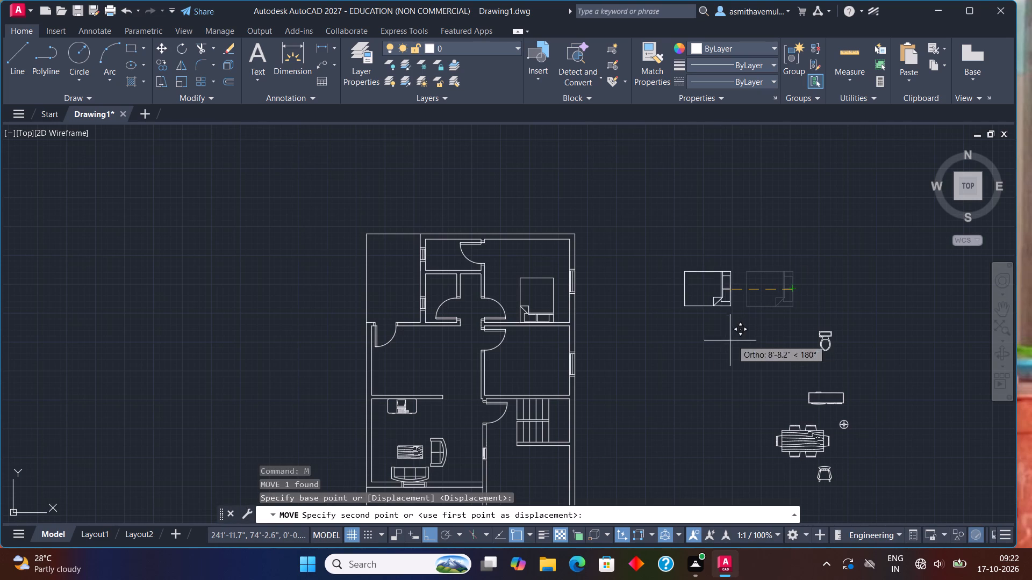
pyautogui.press('F8')
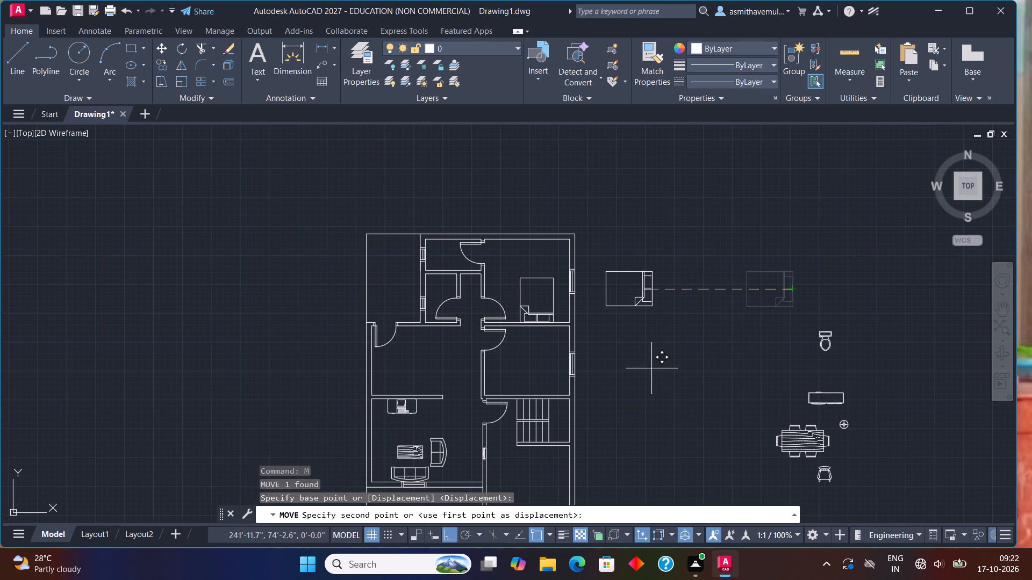
pyautogui.moveTo(532, 382); pyautogui.dragTo(536, 331, button='middle')
pyautogui.scroll(3, 550, 327)
pyautogui.scroll(1, 614, 303)
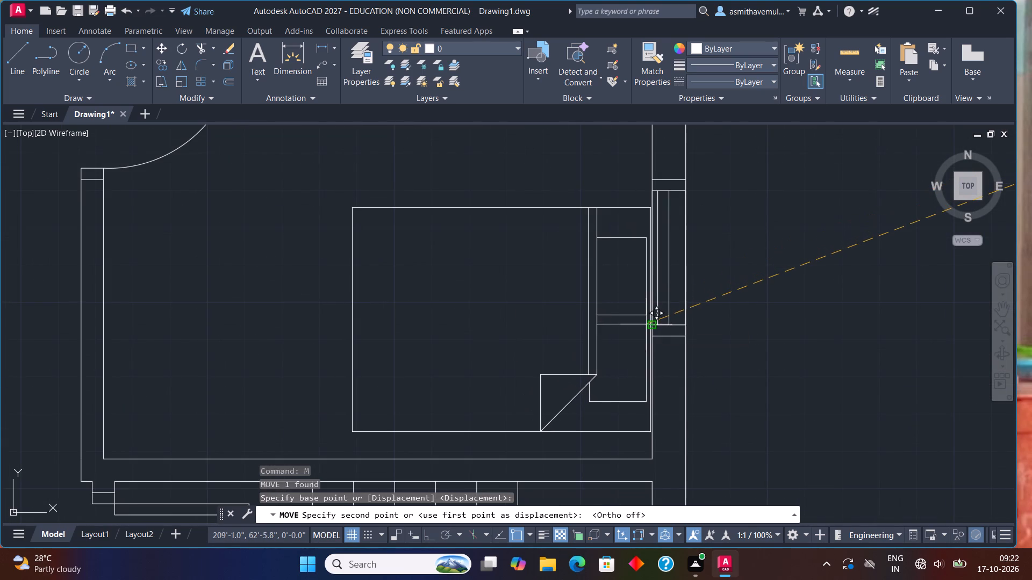
pyautogui.click(647, 324)
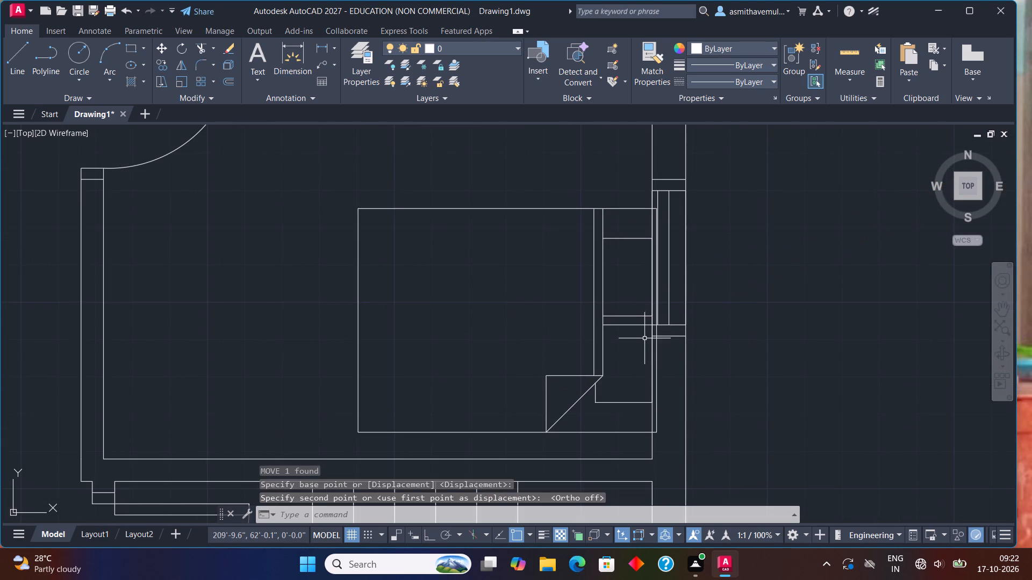
# Move the middle right room's bed slightly down toward the lower wall, with its head edge against the window wall's inner face.
pyautogui.click(657, 366)
pyautogui.press('m')
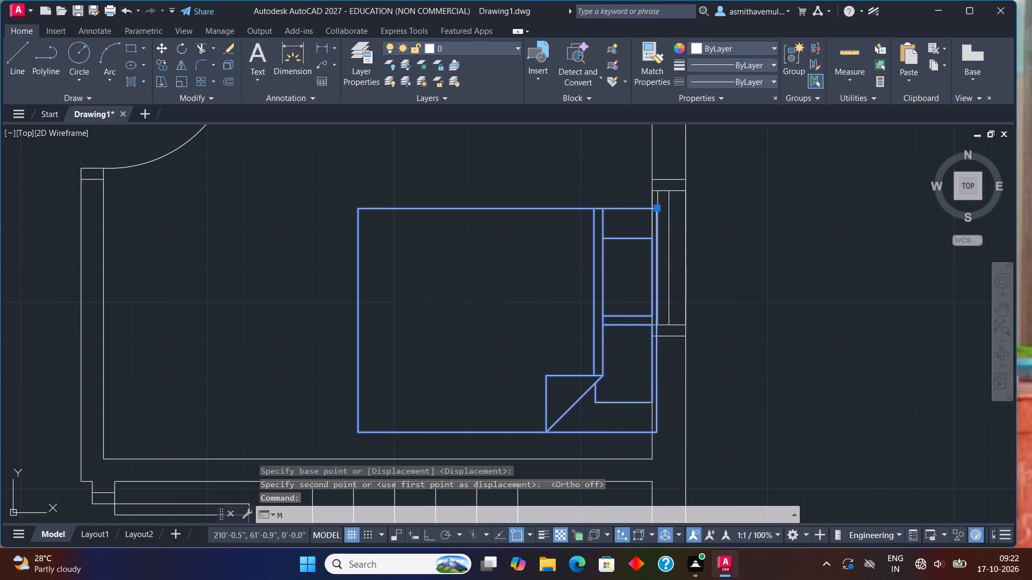
pyautogui.press('Return')
pyautogui.click(654, 306)
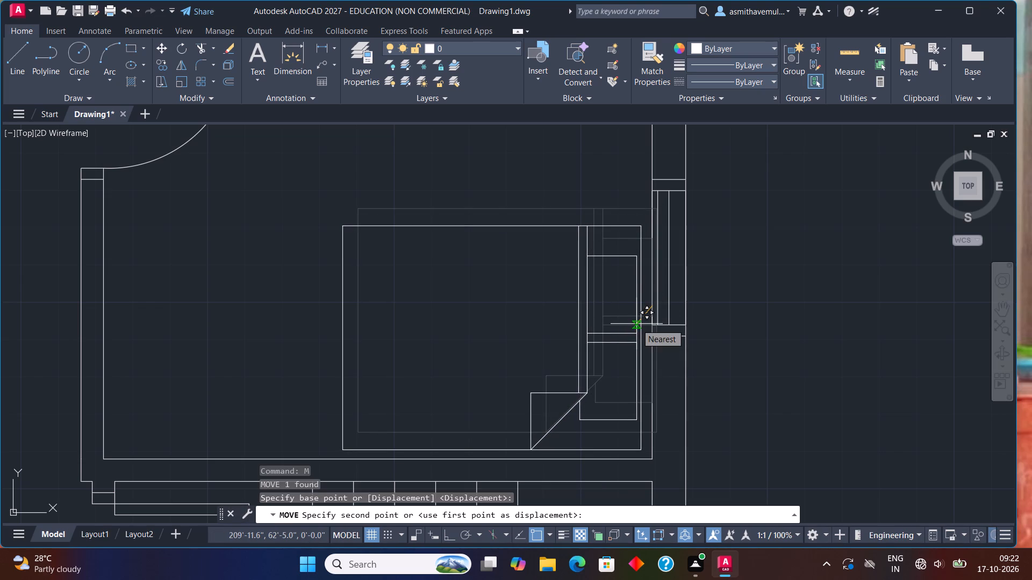
pyautogui.scroll(2, 636, 324)
pyautogui.scroll(-2, 636, 324)
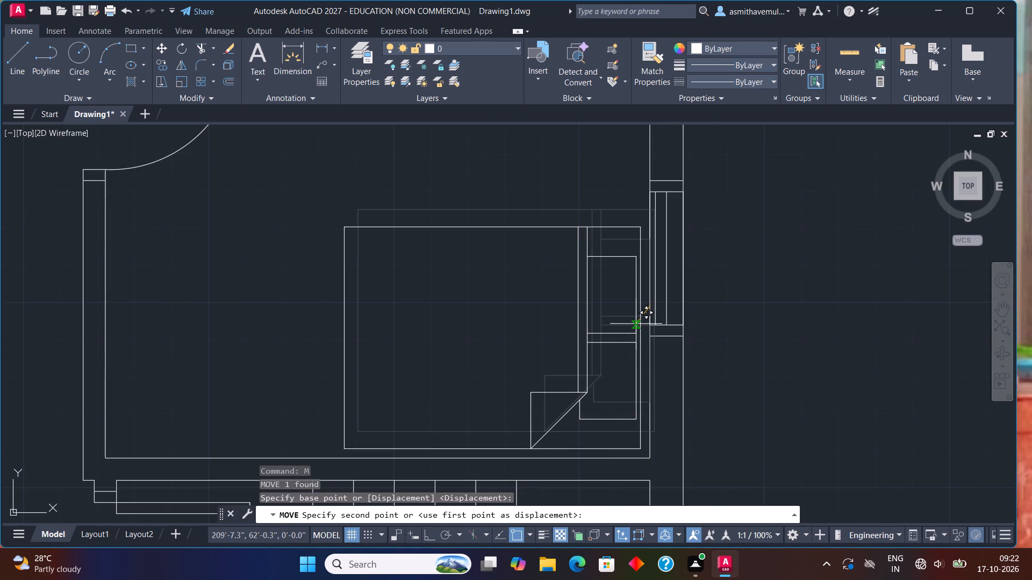
pyautogui.scroll(3, 642, 329)
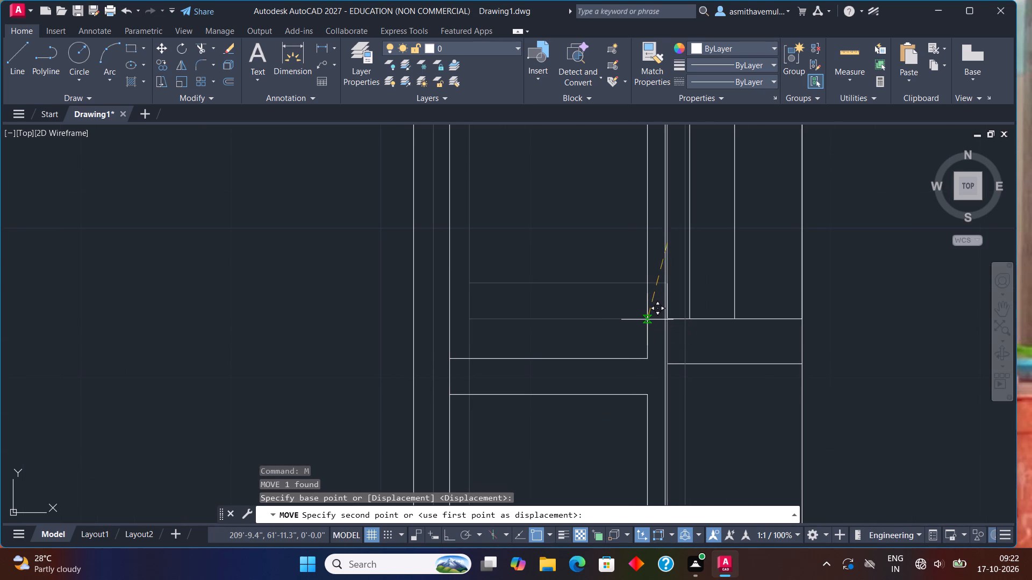
pyautogui.click(649, 319)
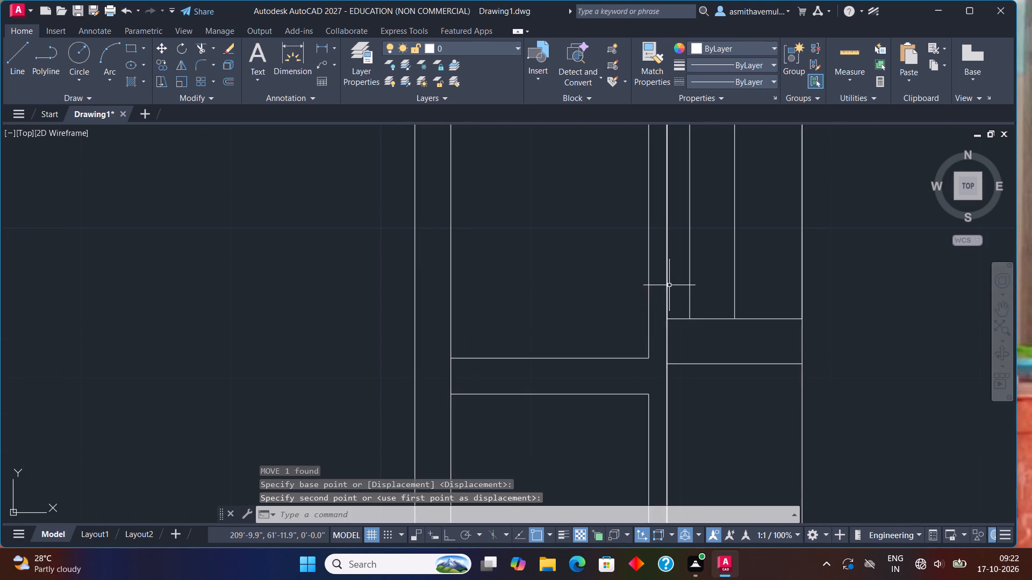
# Scale the middle right room's bed down to about 73% of its size about the lower corner of its head edge.
pyautogui.click(666, 283)
pyautogui.scroll(-2, 667, 293)
pyautogui.moveTo(667, 295); pyautogui.dragTo(661, 285, button='middle')
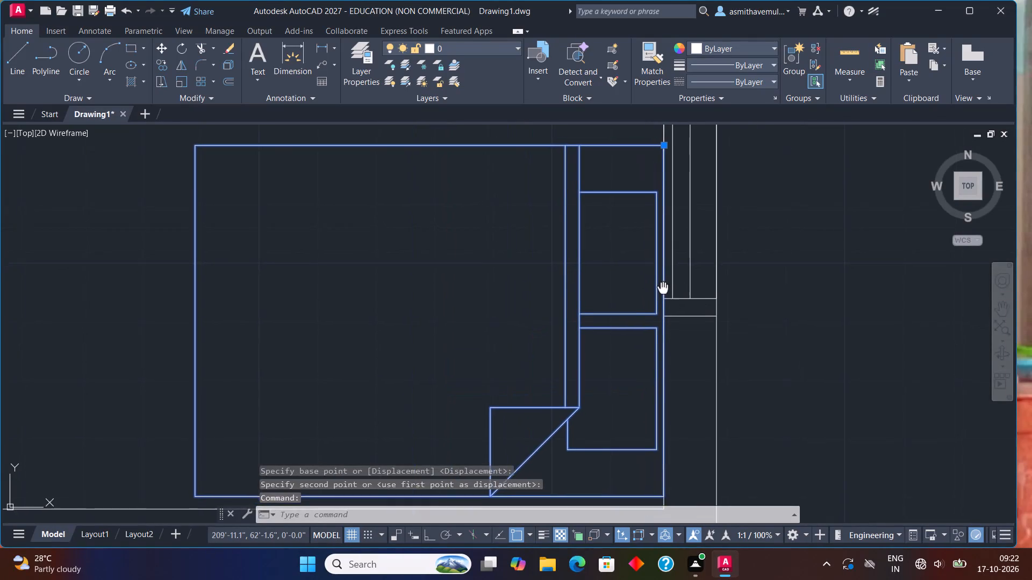
pyautogui.moveTo(661, 285); pyautogui.dragTo(647, 250, button='middle')
pyautogui.write('SCA')
pyautogui.write('LE')
pyautogui.press('Return')
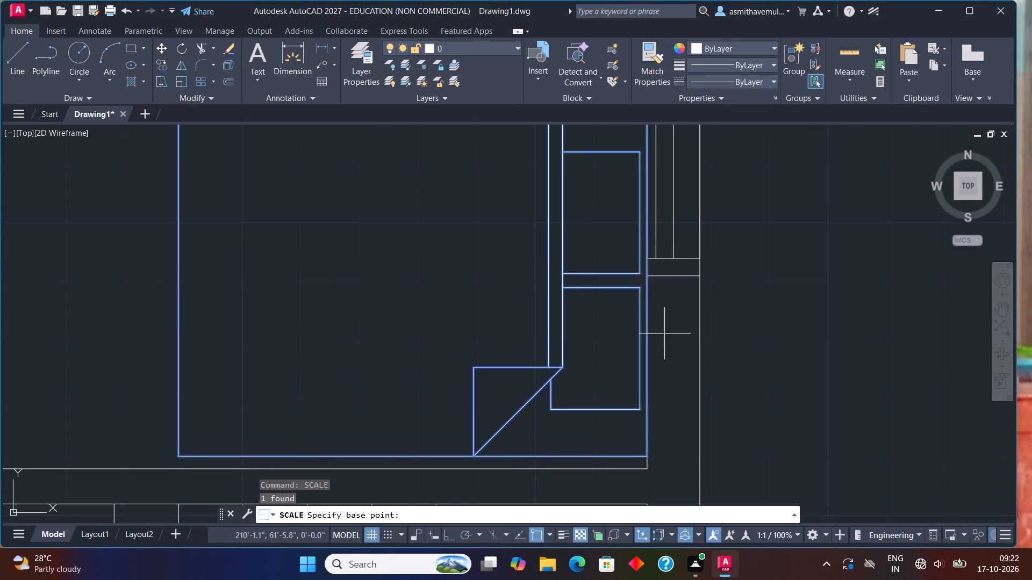
pyautogui.click(648, 454)
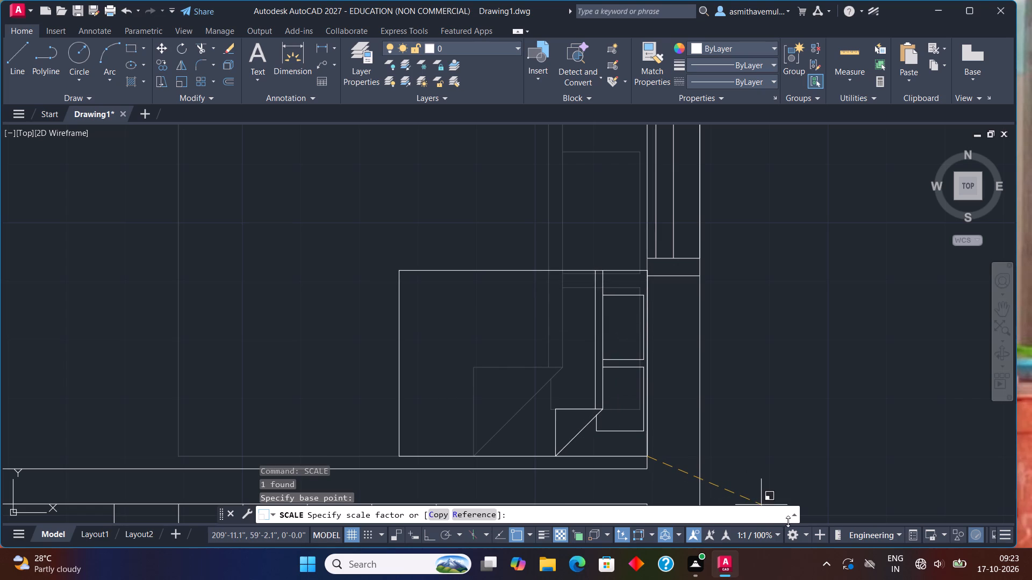
pyautogui.scroll(-2, 815, 448)
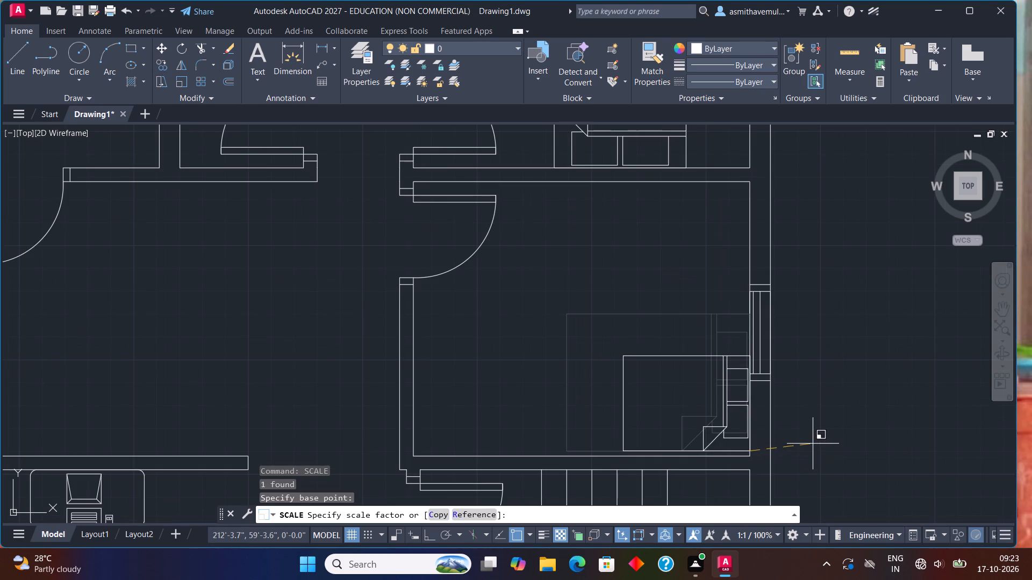
pyautogui.click(816, 444)
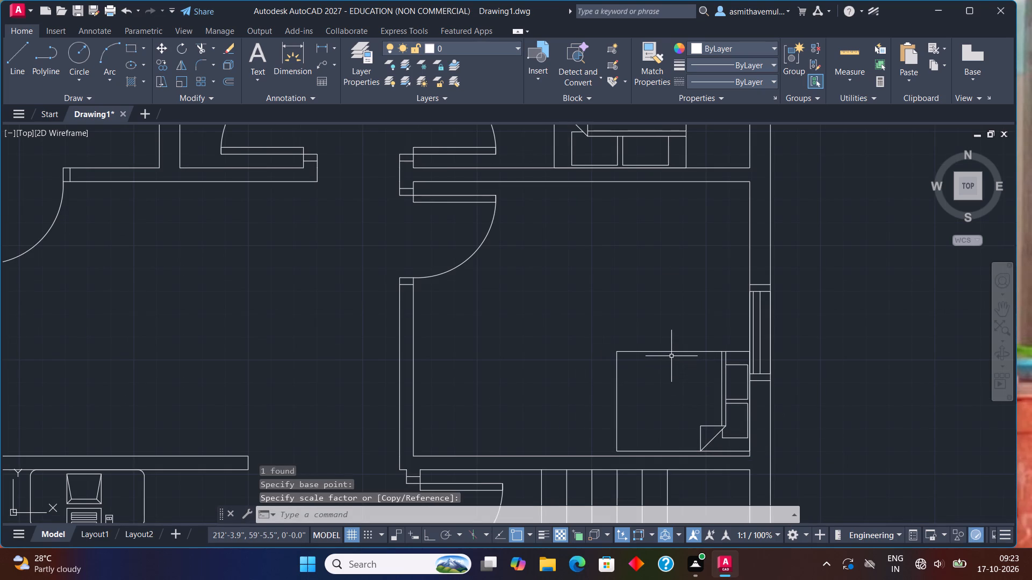
# Copy the scaled bed by its lower head corner to a spot above it along the window wall, leaving a gap between the two.
pyautogui.click(671, 353)
pyautogui.write('COPY')
pyautogui.press('Return')
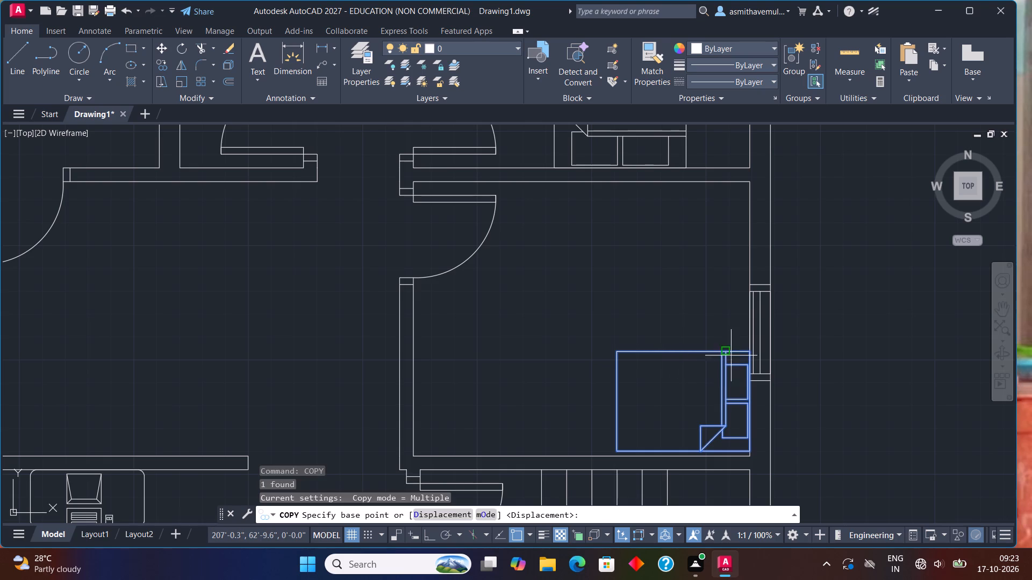
pyautogui.click(752, 451)
pyautogui.scroll(2, 748, 325)
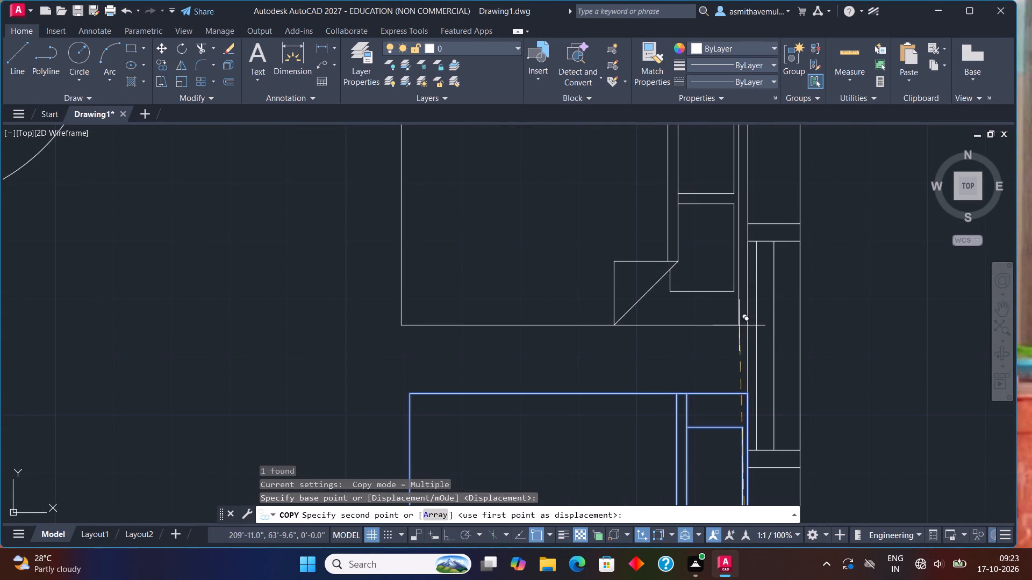
pyautogui.scroll(1, 748, 325)
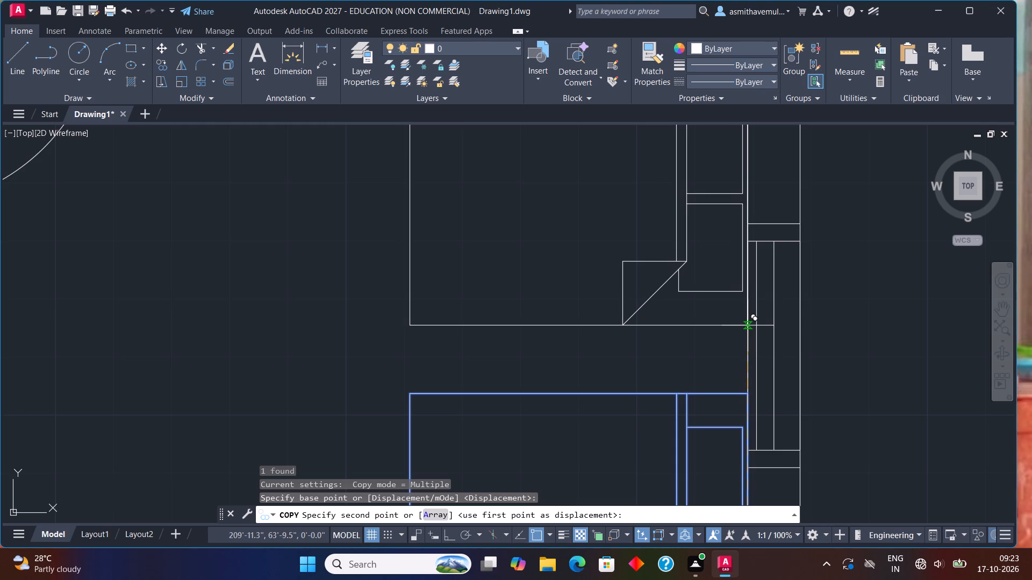
pyautogui.scroll(1, 748, 325)
pyautogui.click(742, 325)
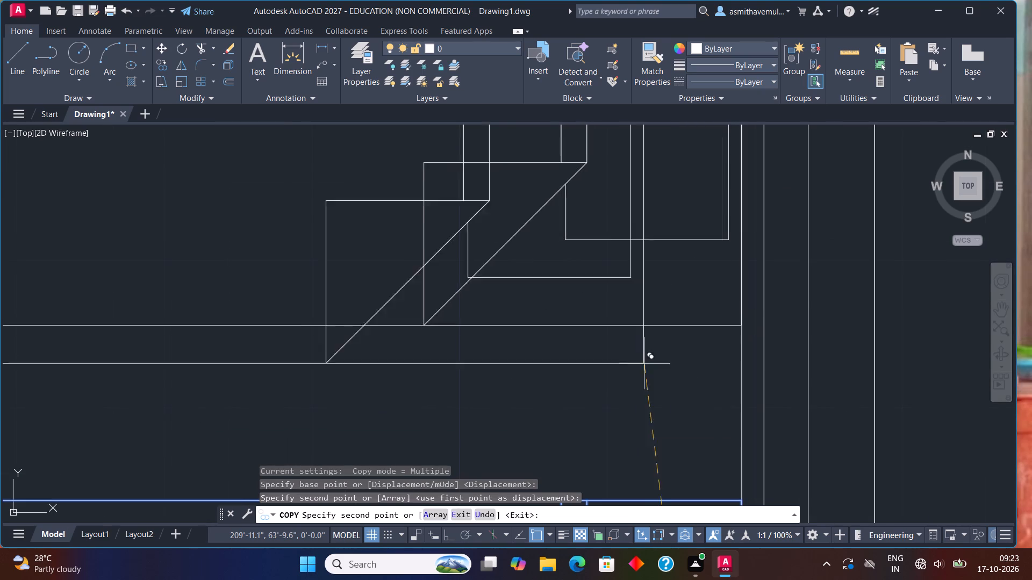
pyautogui.scroll(-1, 632, 368)
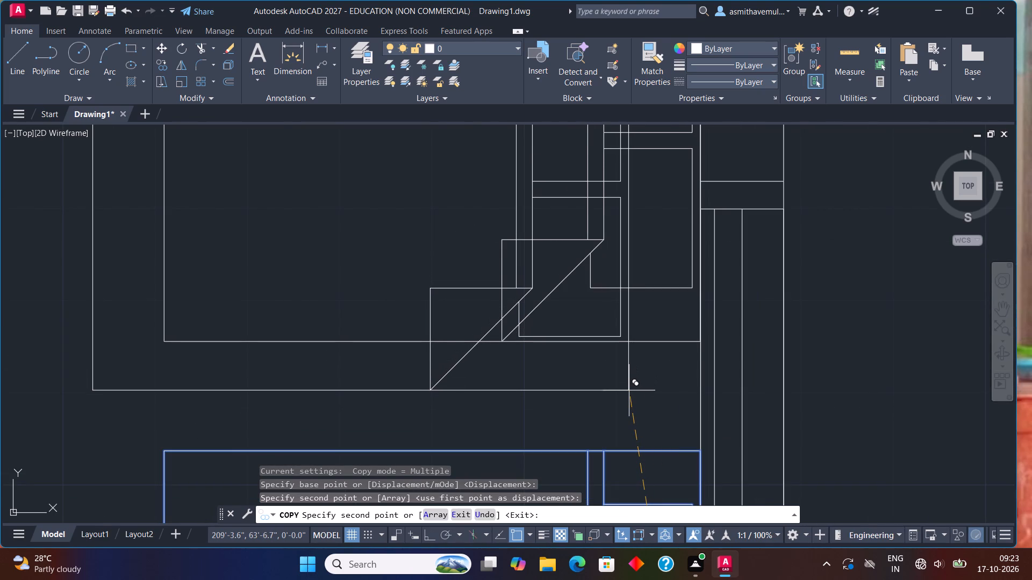
pyautogui.press('Escape')
# Scale the long rectangular cabinet block outside the plan down to about 80% of its size about a point on its back edge.
pyautogui.scroll(-1, 629, 390)
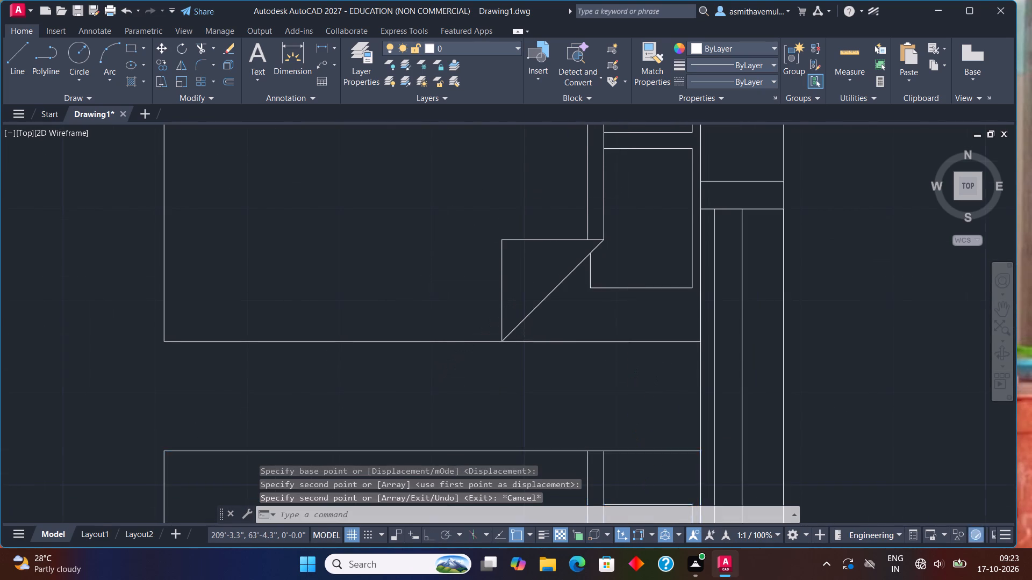
pyautogui.scroll(-2, 629, 390)
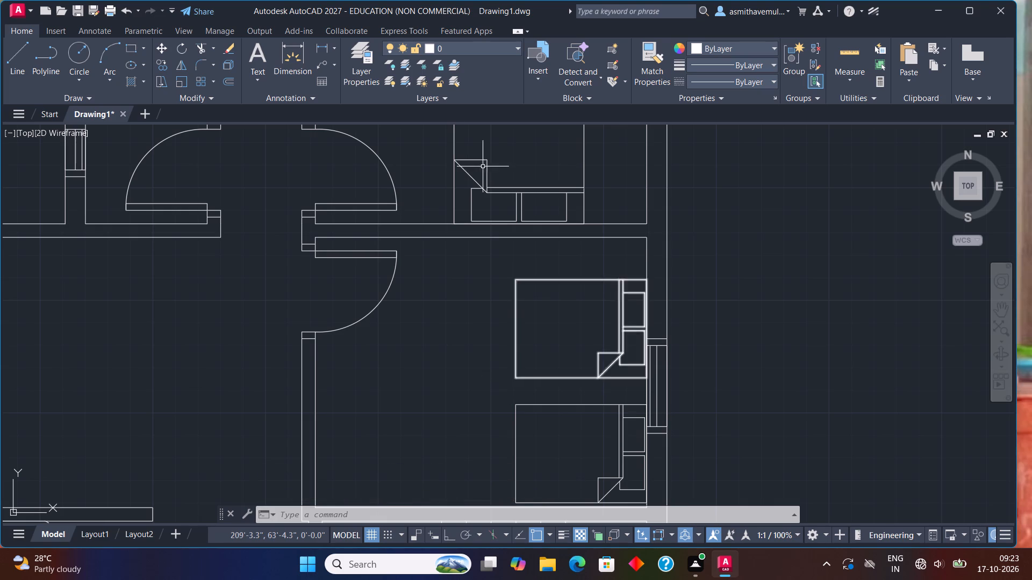
pyautogui.scroll(-1, 478, 234)
pyautogui.moveTo(456, 299); pyautogui.dragTo(408, 185, button='middle')
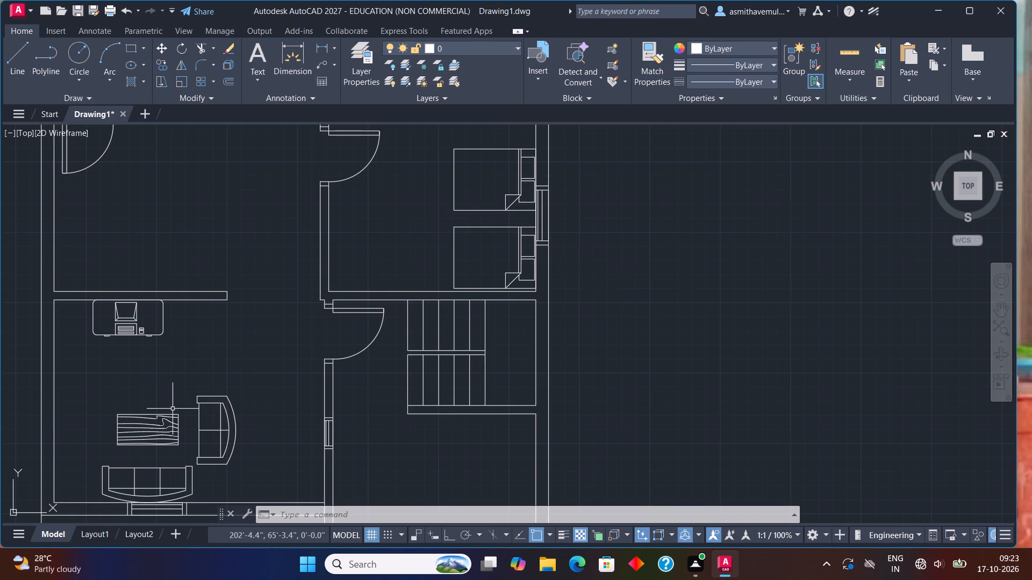
pyautogui.scroll(-1, 173, 410)
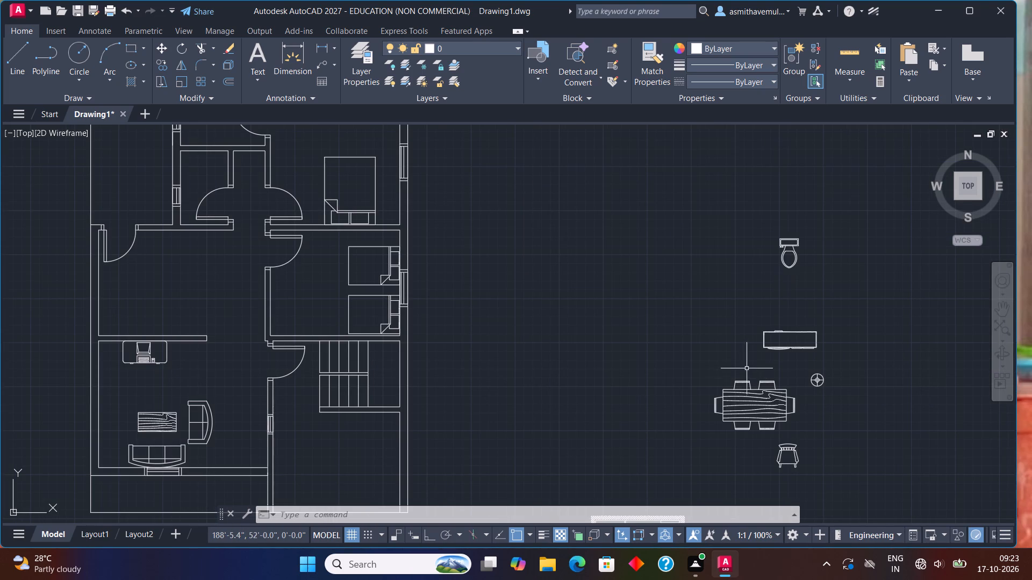
pyautogui.click(793, 348)
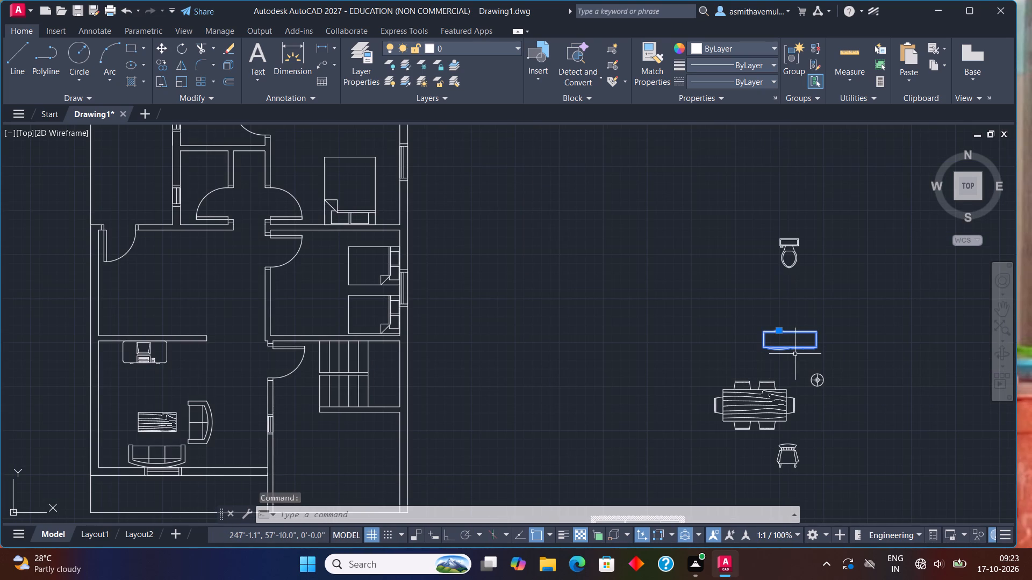
pyautogui.write('SC')
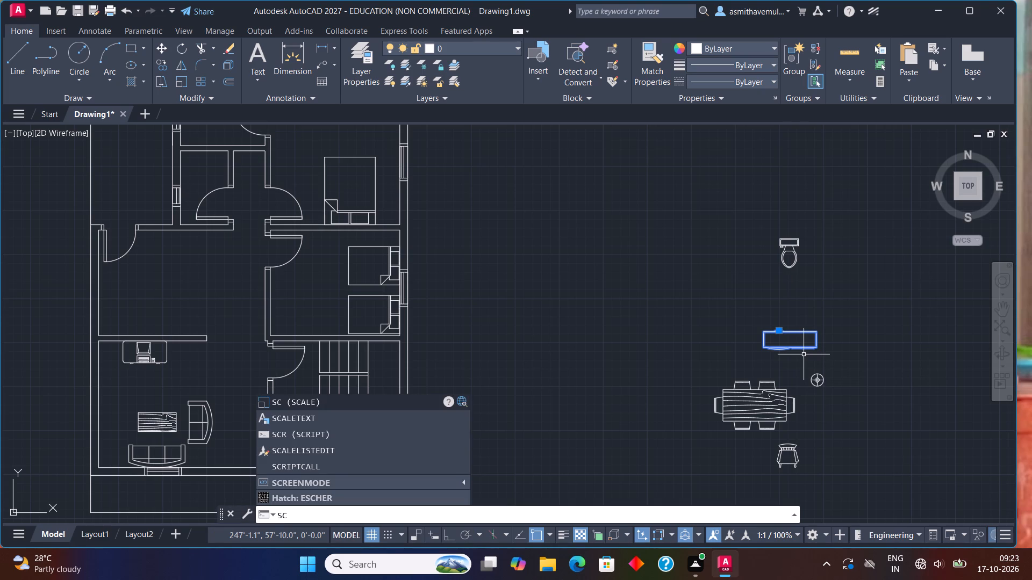
pyautogui.write('ale')
pyautogui.press('Return')
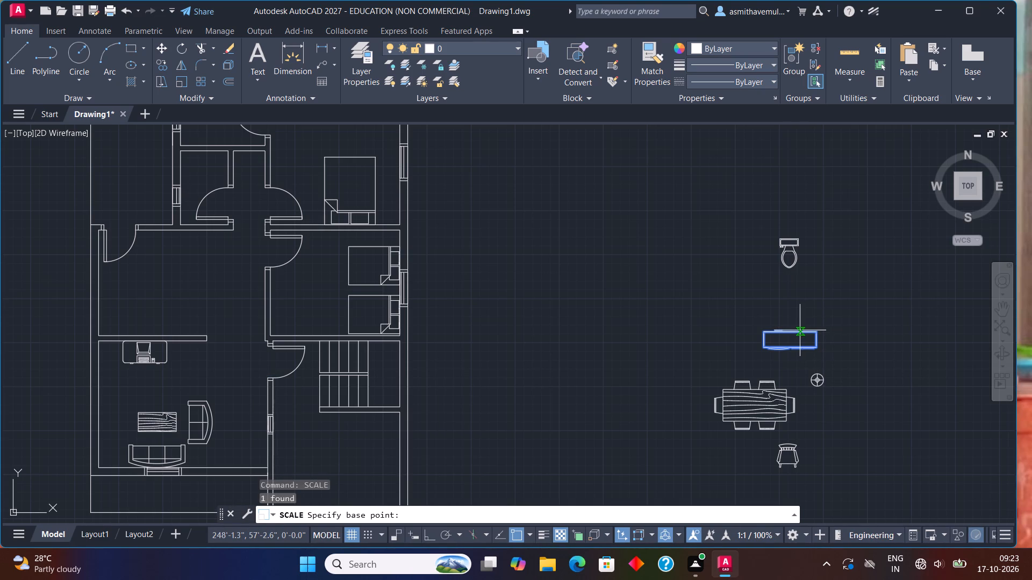
pyautogui.click(787, 336)
pyautogui.click(775, 318)
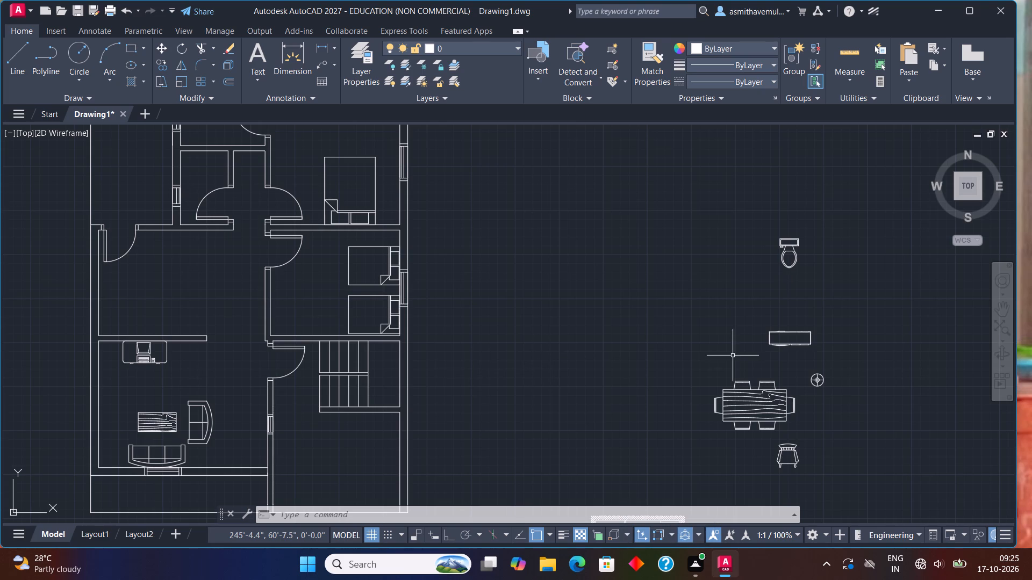
# Copy the scaled cabinet block by its back edge into the middle right room, against the upper wall above the beds.
pyautogui.click(786, 332)
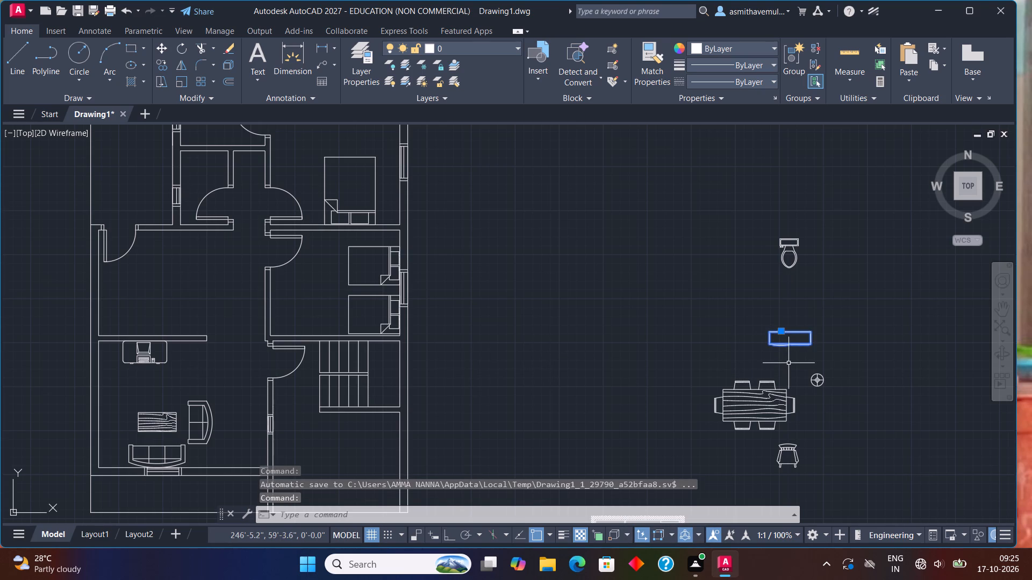
pyautogui.press('c')
pyautogui.press('o')
pyautogui.write('py')
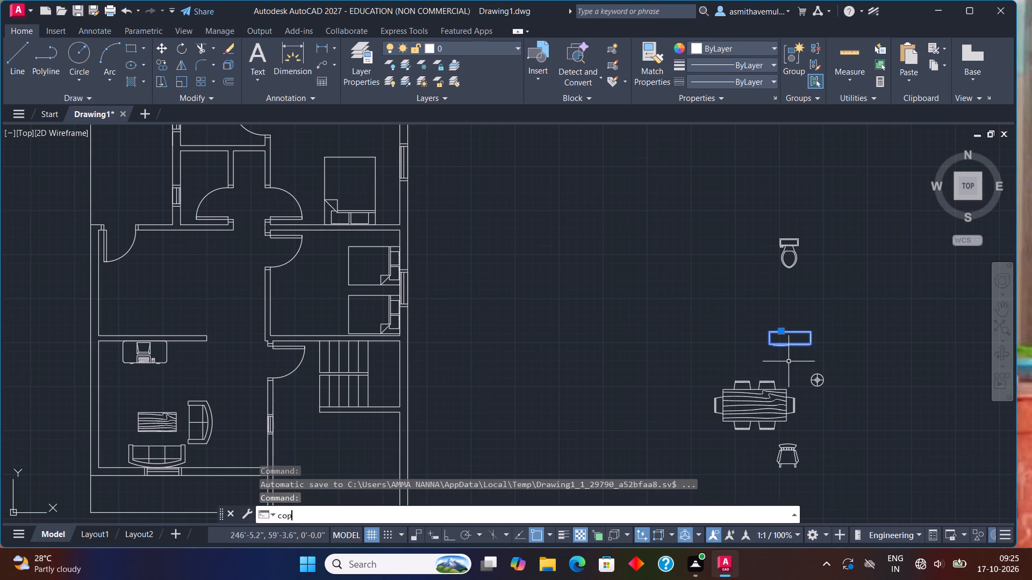
pyautogui.press('Return')
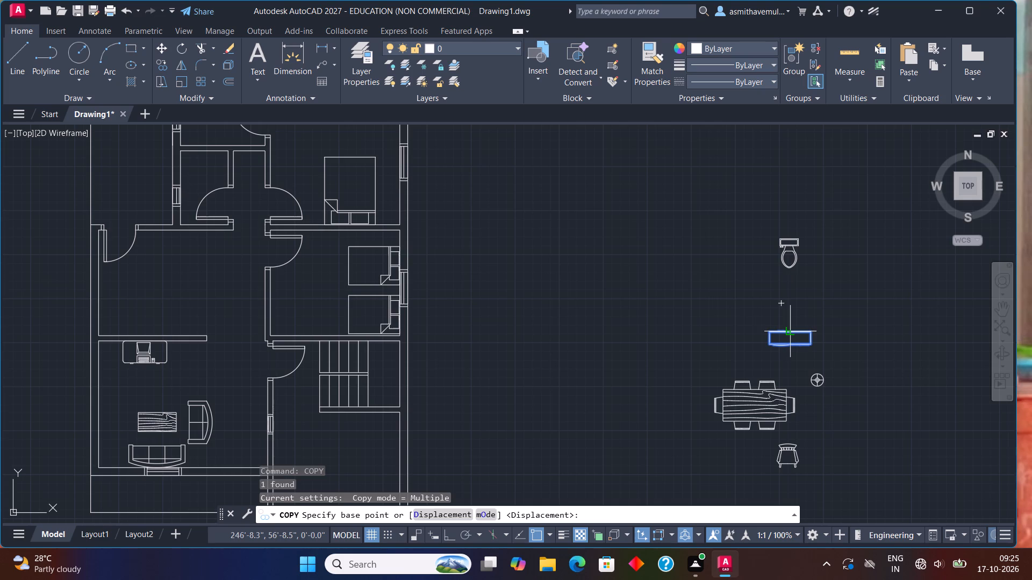
pyautogui.click(789, 330)
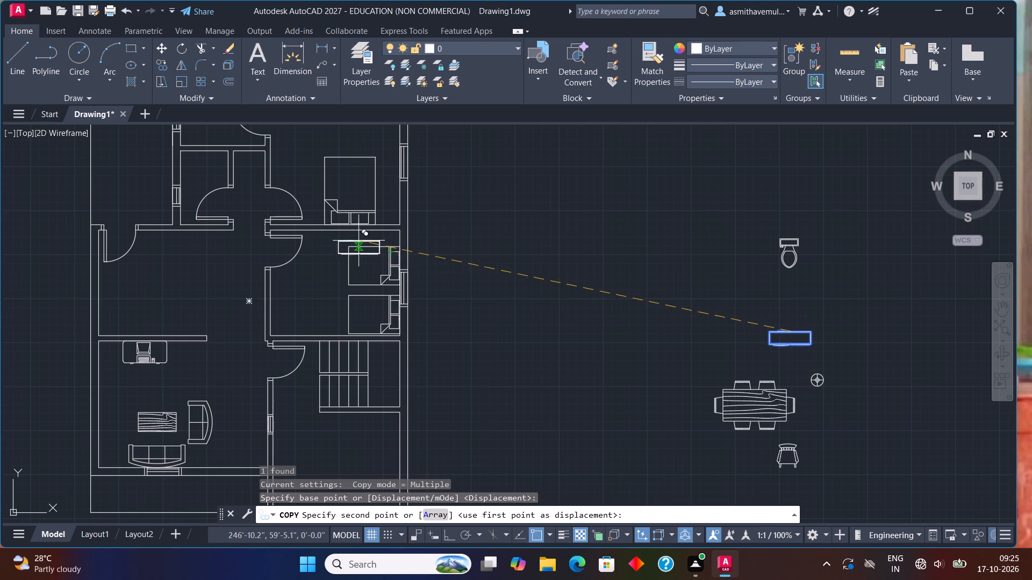
pyautogui.scroll(3, 358, 240)
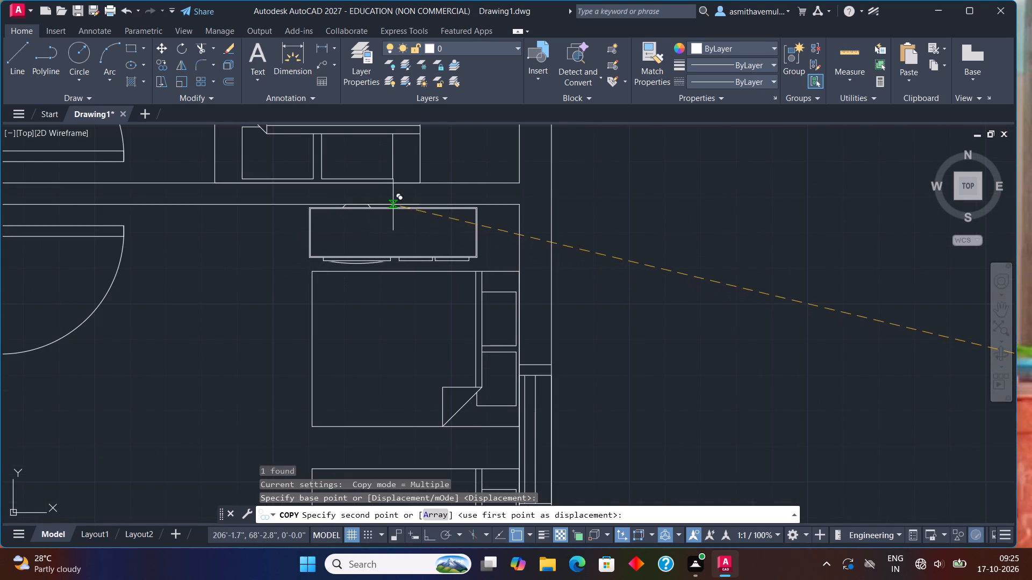
pyautogui.scroll(1, 393, 205)
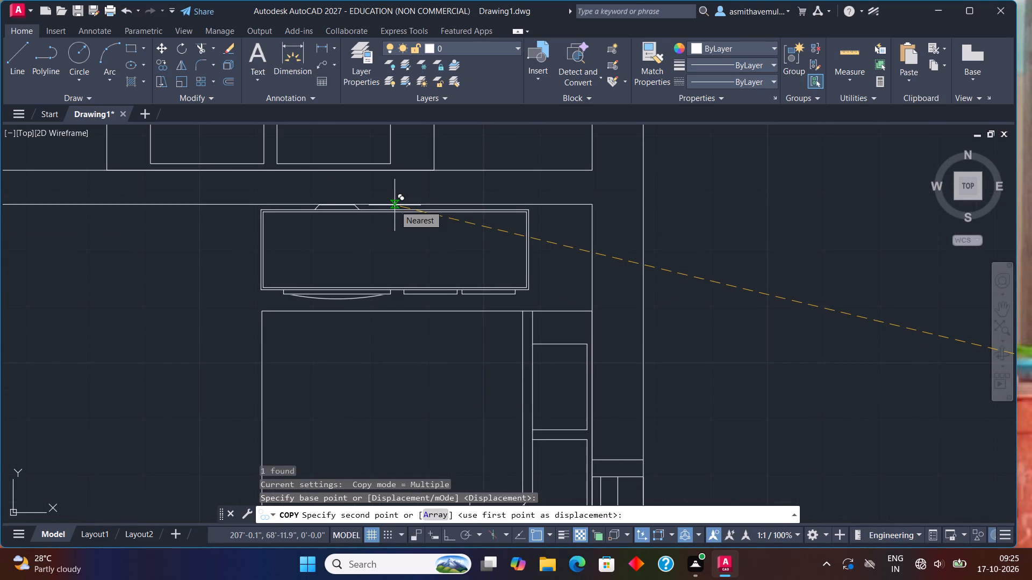
pyautogui.click(395, 205)
# Place another copy of the cabinet block in the upper right room, with its back edge against the upper wall.
pyautogui.scroll(-1, 392, 200)
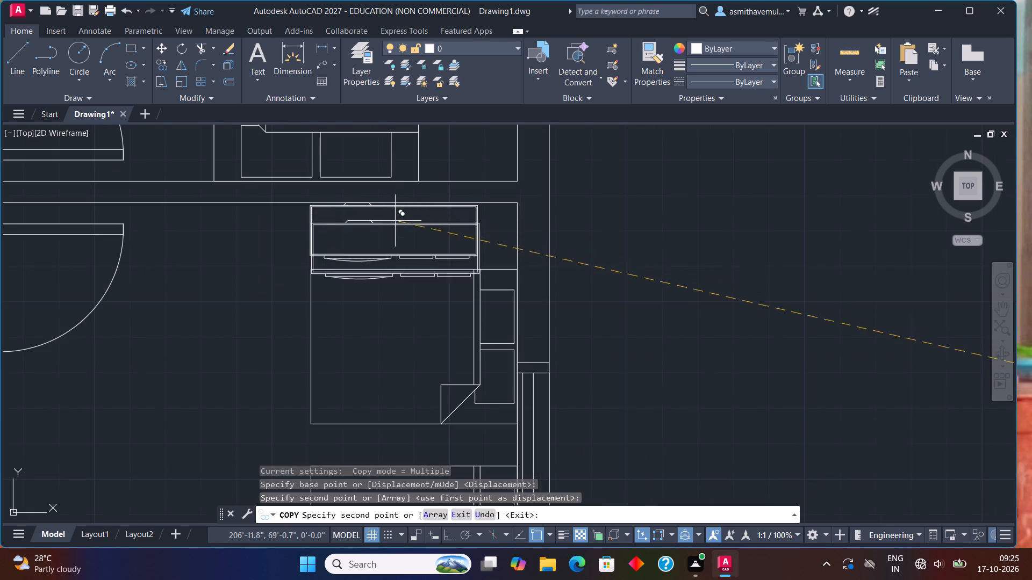
pyautogui.moveTo(397, 228); pyautogui.dragTo(379, 458, button='middle')
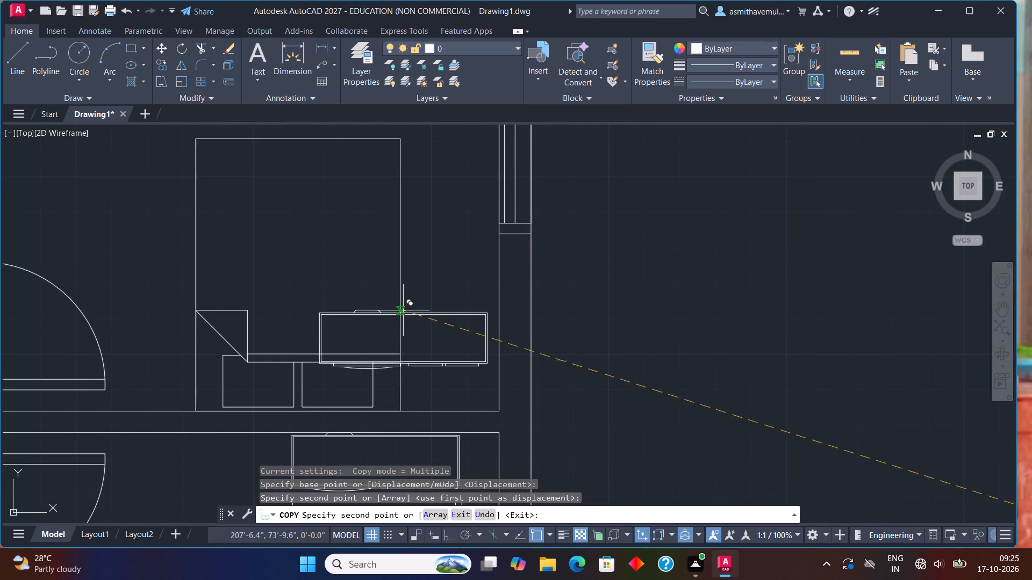
pyautogui.moveTo(398, 288); pyautogui.dragTo(397, 358, button='middle')
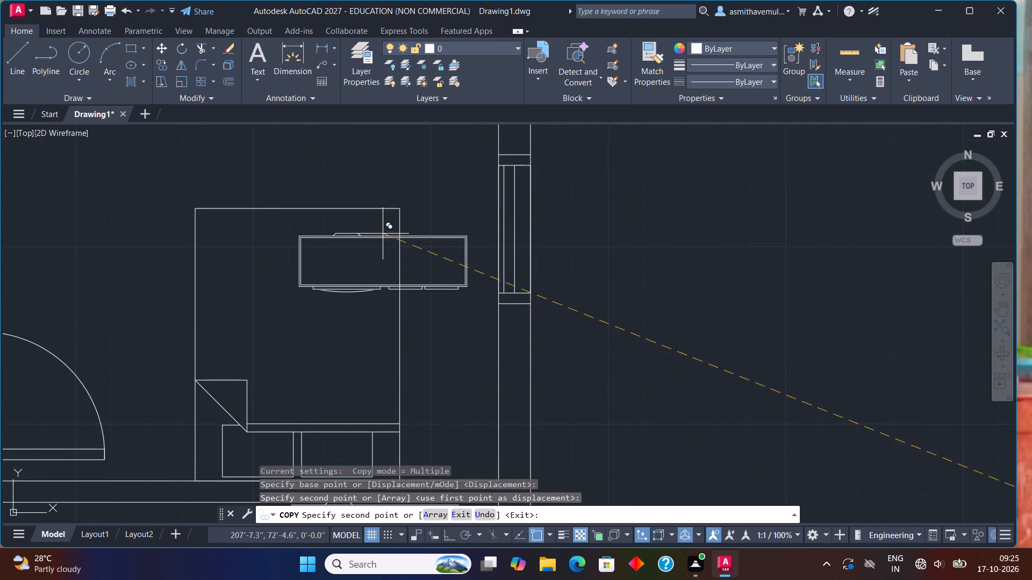
pyautogui.scroll(-1, 384, 231)
pyautogui.moveTo(384, 232); pyautogui.dragTo(413, 379, button='middle')
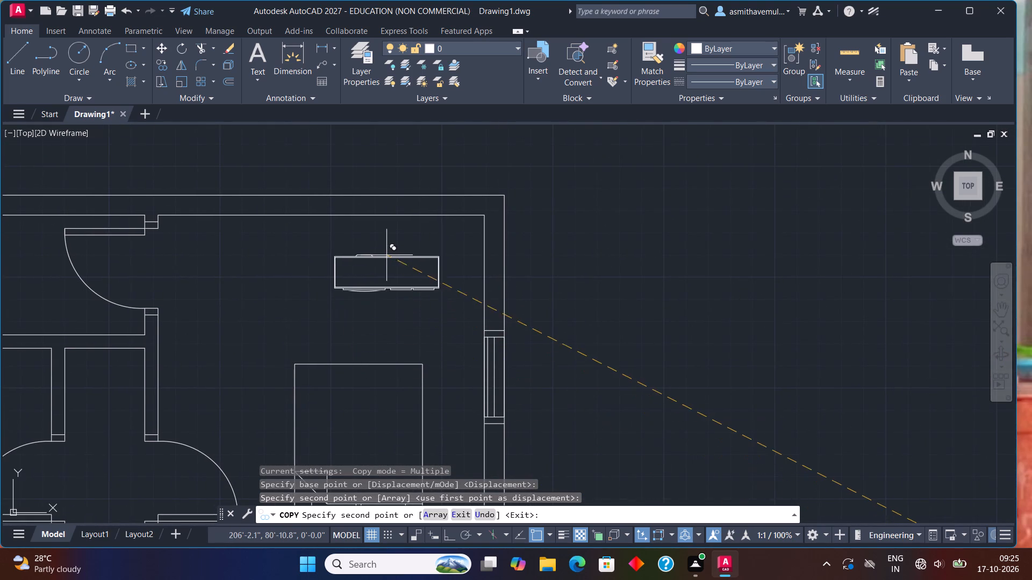
pyautogui.scroll(2, 386, 255)
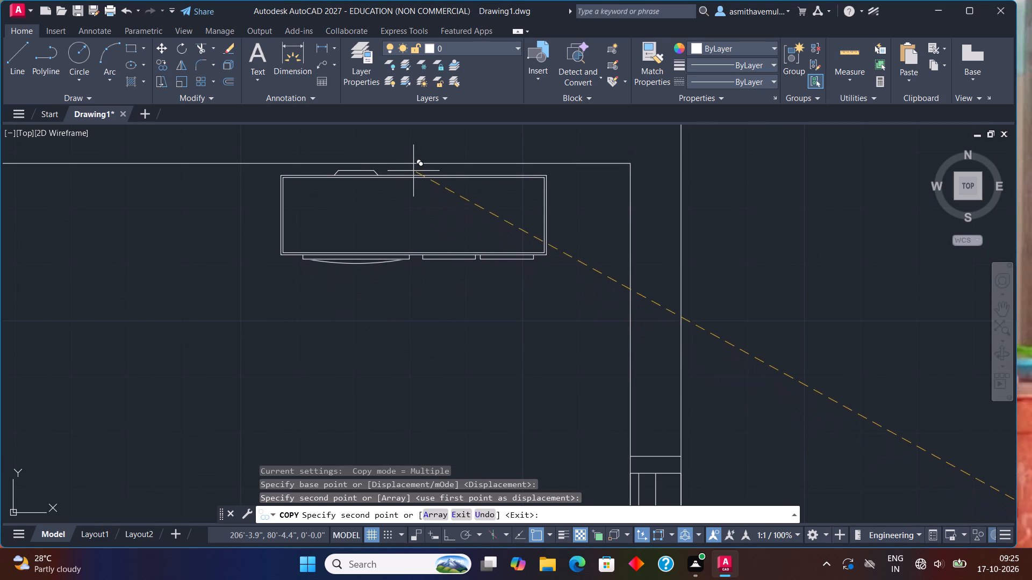
pyautogui.click(415, 165)
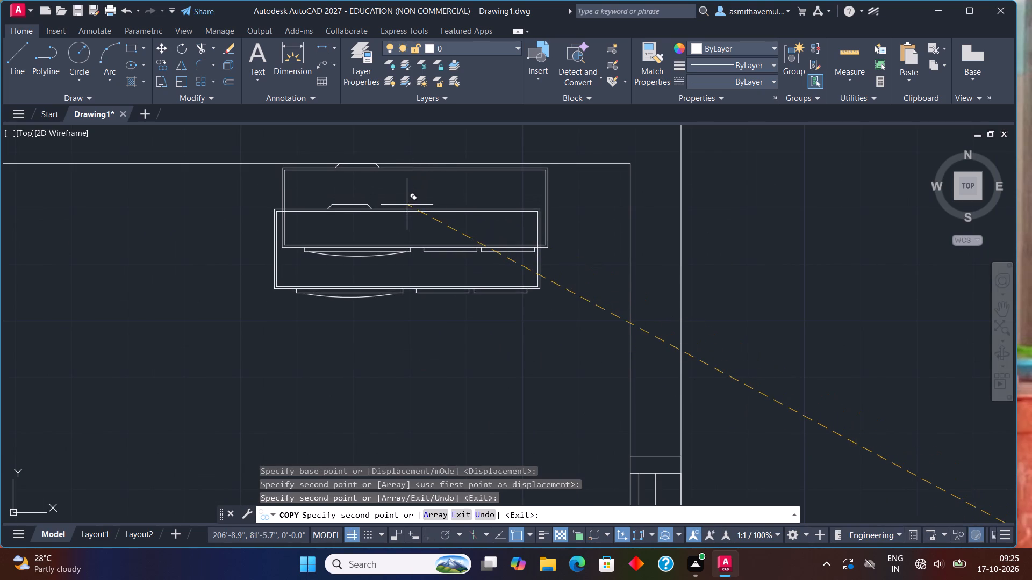
# Move the toilet block from the spare blocks to an open spot outside the plan's upper right side.
pyautogui.press('Escape')
pyautogui.scroll(-4, 407, 210)
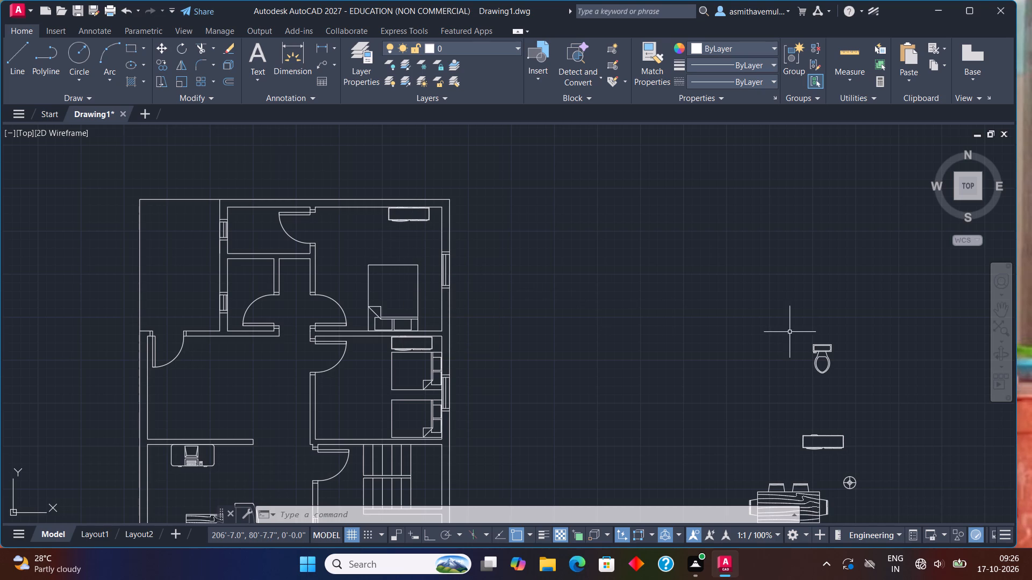
pyautogui.click(819, 346)
pyautogui.press('m')
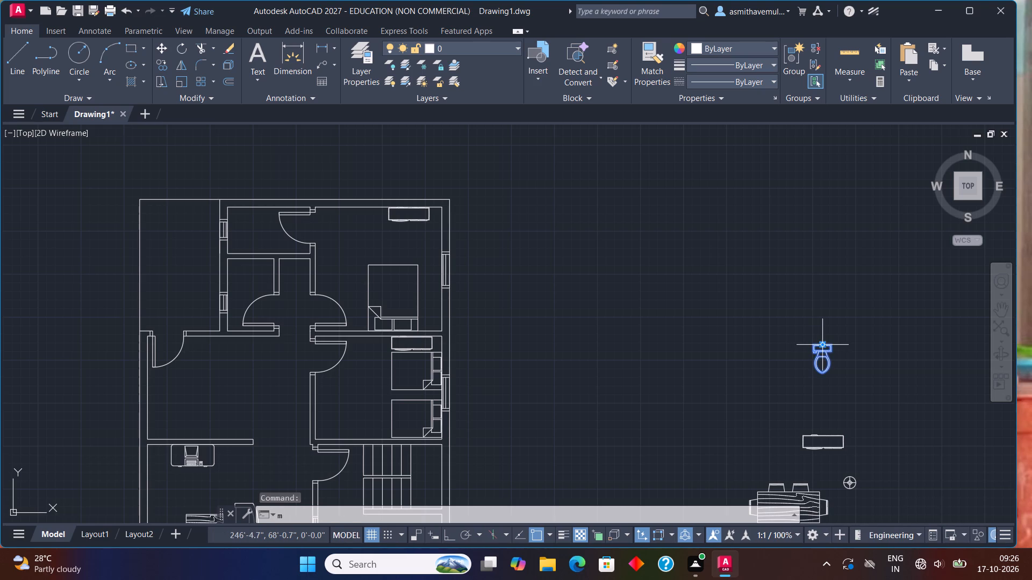
pyautogui.press('Return')
pyautogui.moveTo(820, 343); pyautogui.dragTo(811, 332)
pyautogui.click(577, 246)
# Rotate the toilet block 90° counterclockwise about the middle of its tank's back edge, using ortho.
pyautogui.moveTo(577, 223); pyautogui.dragTo(571, 284)
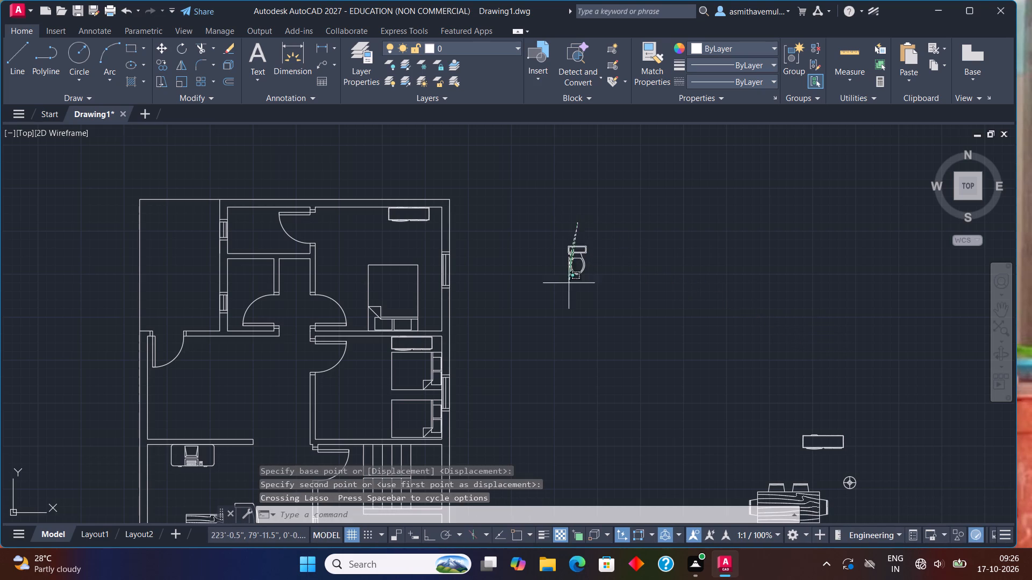
pyautogui.moveTo(571, 284); pyautogui.dragTo(587, 285)
pyautogui.write('ro')
pyautogui.press('Return')
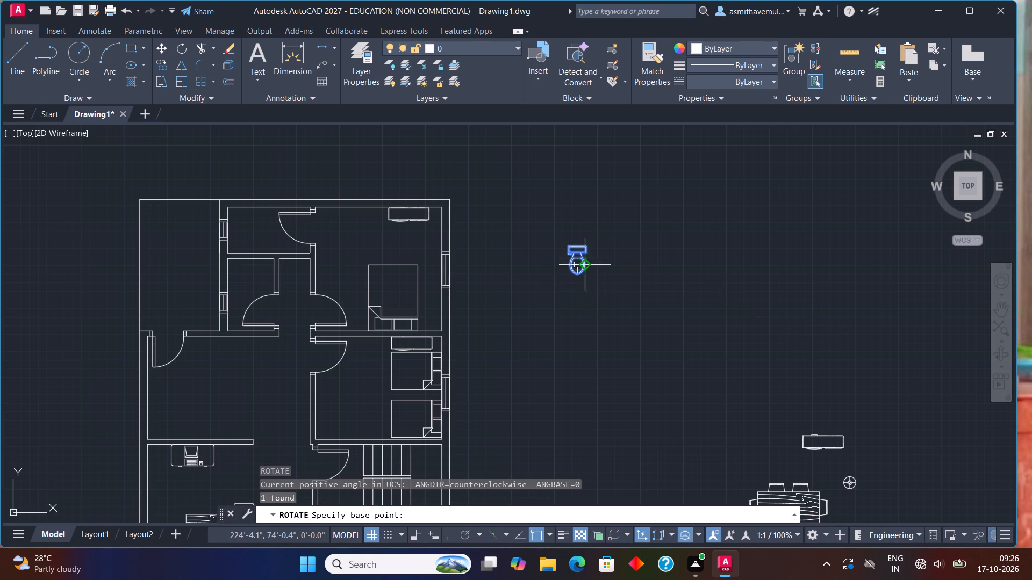
pyautogui.click(577, 242)
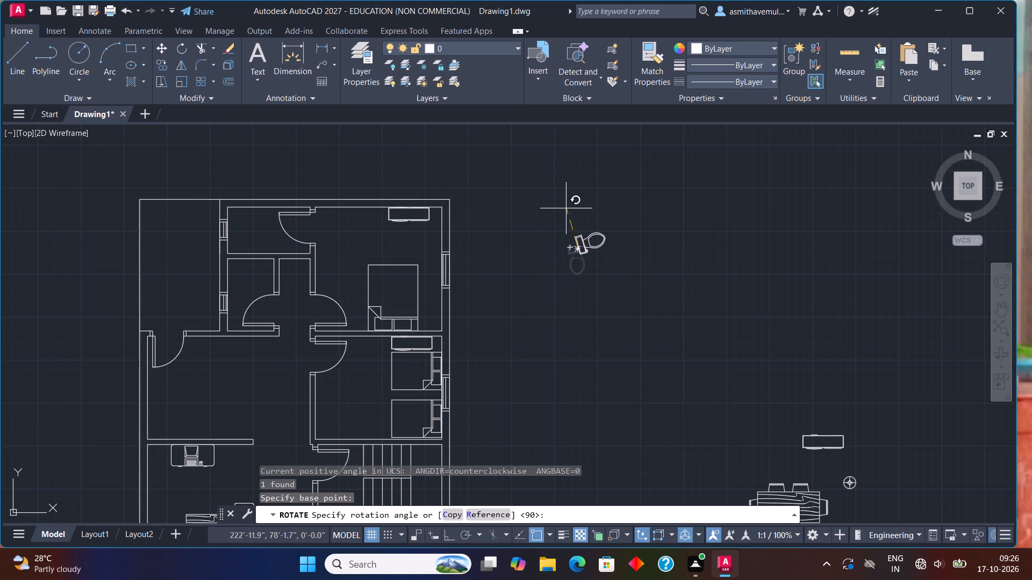
pyautogui.press('F8')
pyautogui.click(570, 208)
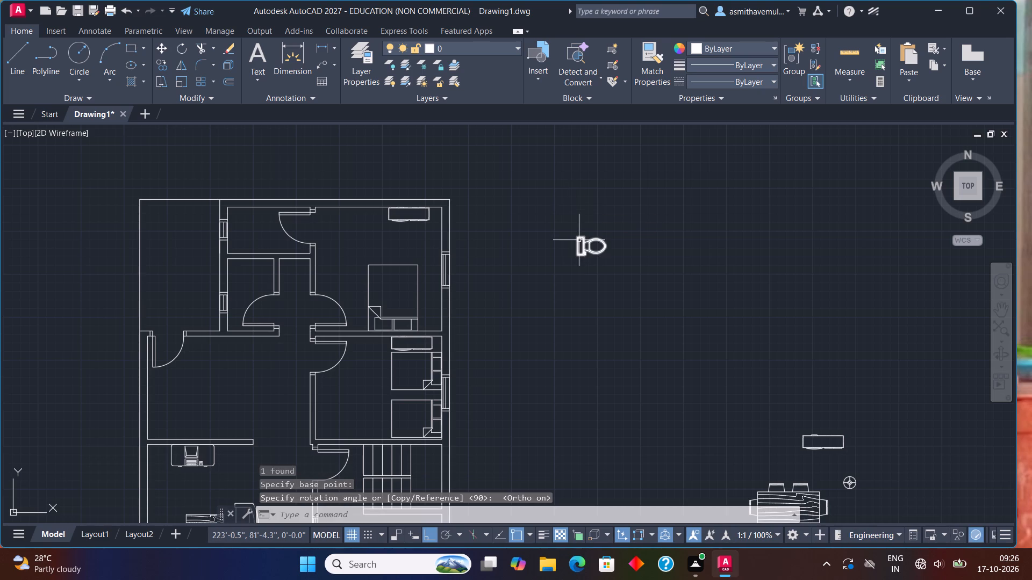
# Move the rotated toilet by its tank's back edge to a spot just outside the upper right room's outer wall.
pyautogui.click(579, 240)
pyautogui.press('m')
pyautogui.press('Return')
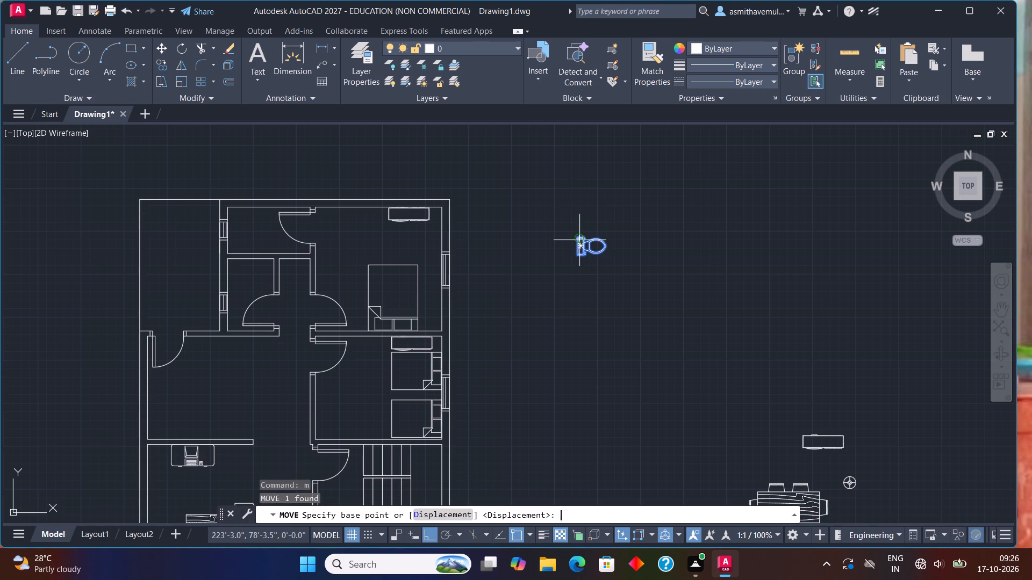
pyautogui.press('F8')
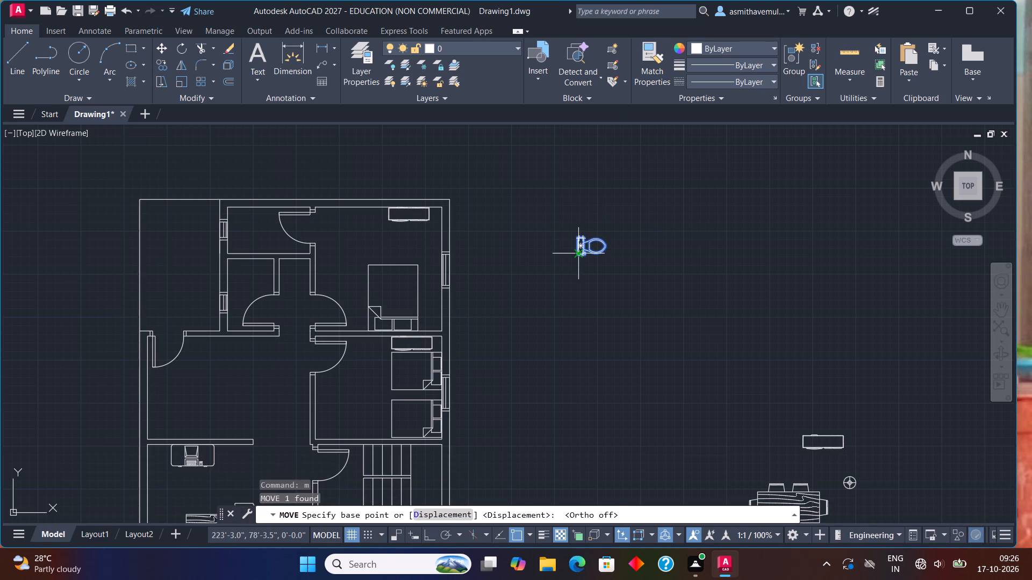
pyautogui.click(576, 247)
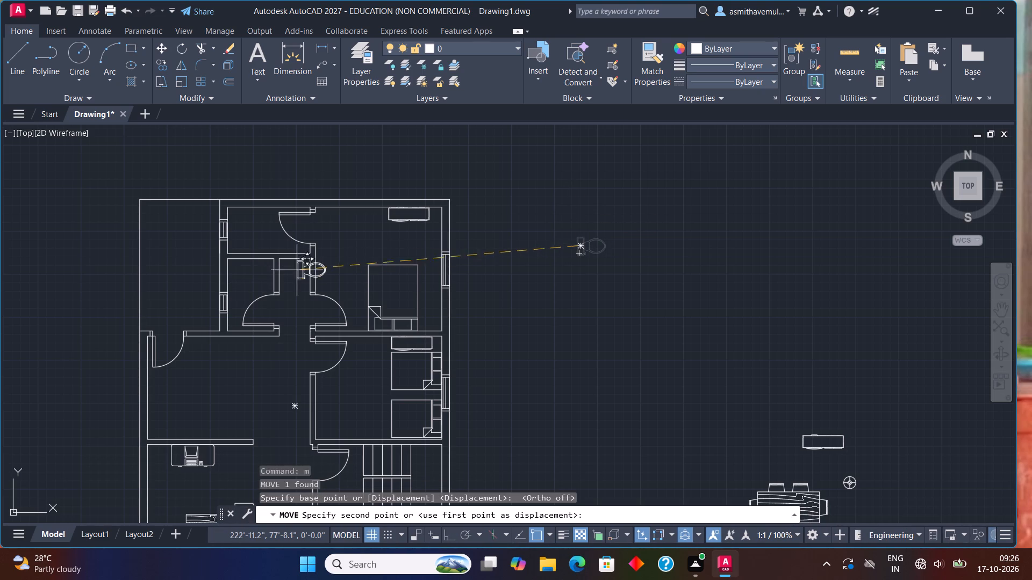
pyautogui.click(472, 235)
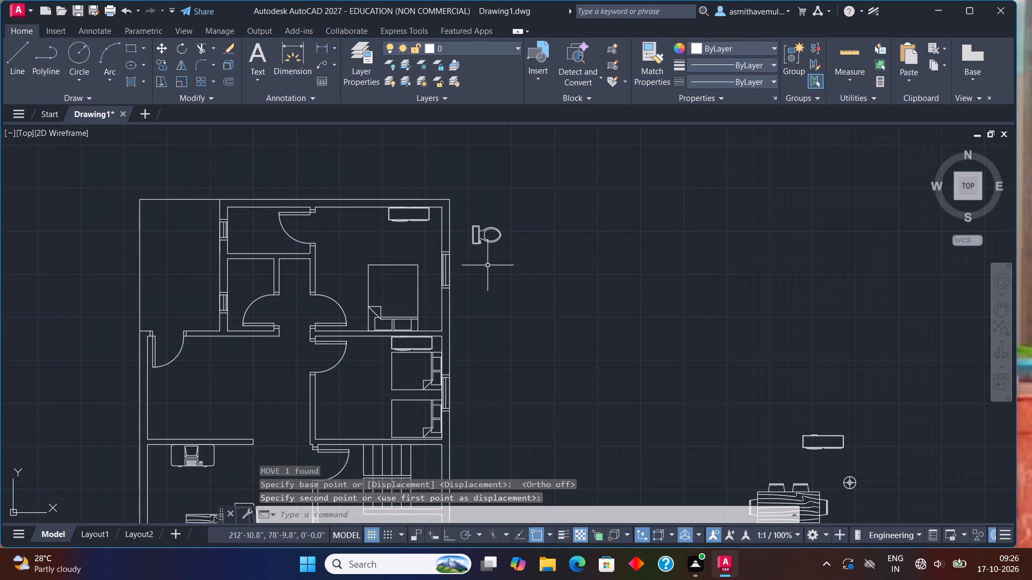
# Copy the toilet by its tank's back edge into the lower bathroom, against the window wall just above the window.
pyautogui.press('c')
pyautogui.write('opy')
pyautogui.press('Return')
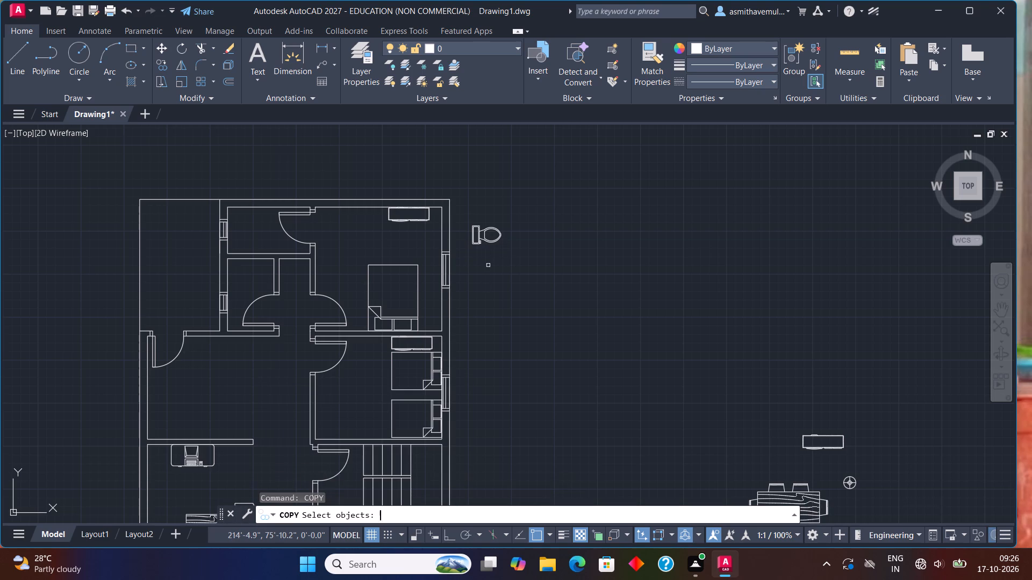
pyautogui.click(475, 237)
pyautogui.press('Return')
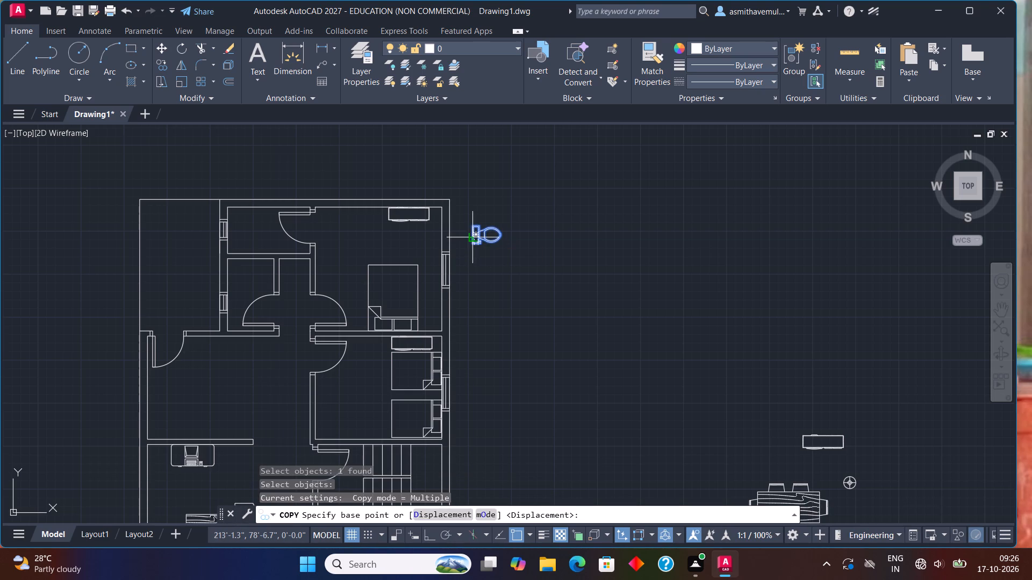
pyautogui.click(471, 236)
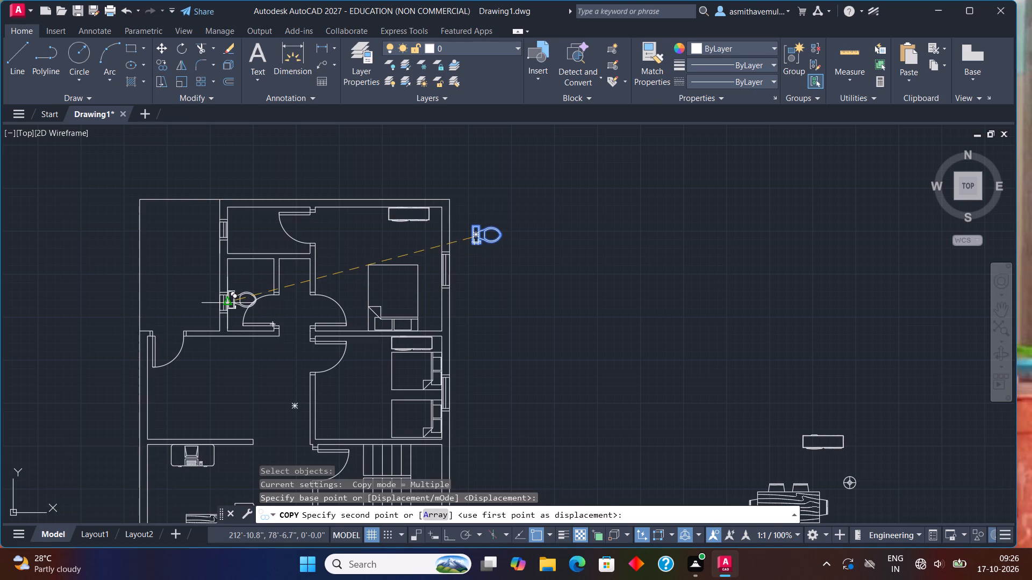
pyautogui.scroll(2, 228, 300)
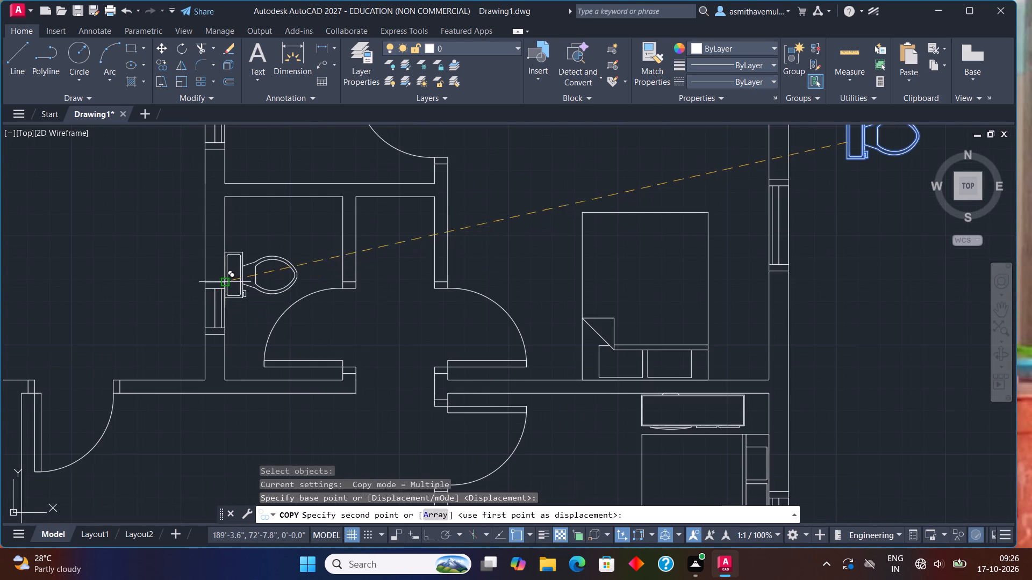
pyautogui.scroll(2, 226, 255)
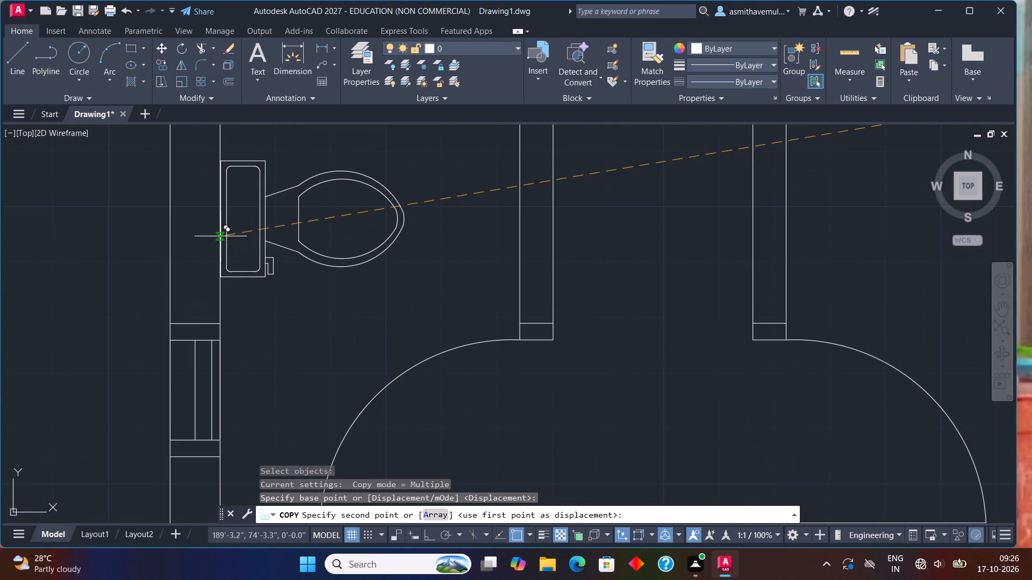
pyautogui.click(220, 236)
# Place another copy of the toilet in the upper bathroom, with its tank's back edge against the window wall.
pyautogui.scroll(-3, 240, 247)
pyautogui.moveTo(243, 248); pyautogui.dragTo(321, 356, button='middle')
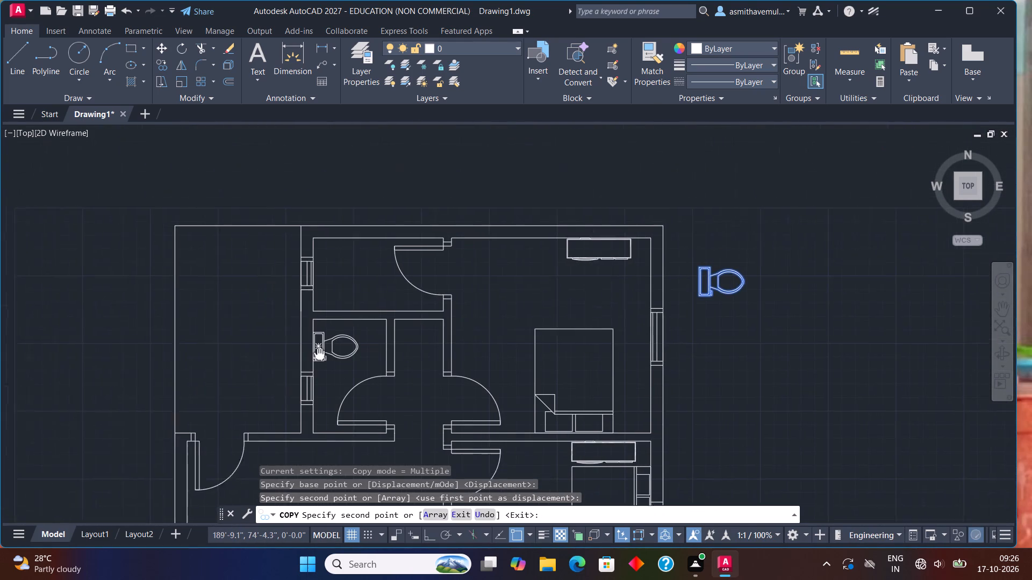
pyautogui.moveTo(321, 356); pyautogui.dragTo(327, 366, button='middle')
pyautogui.scroll(3, 303, 309)
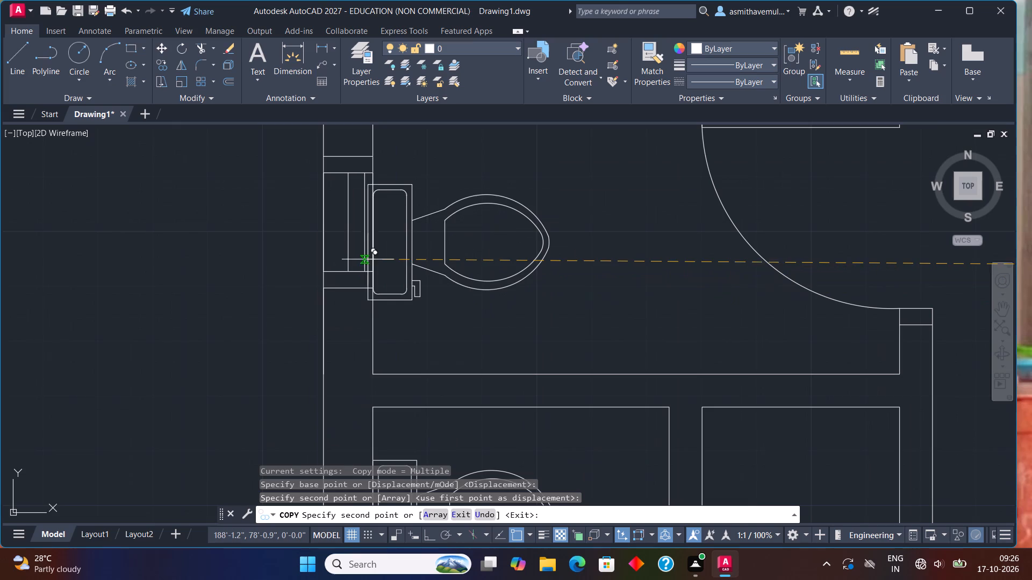
pyautogui.click(373, 250)
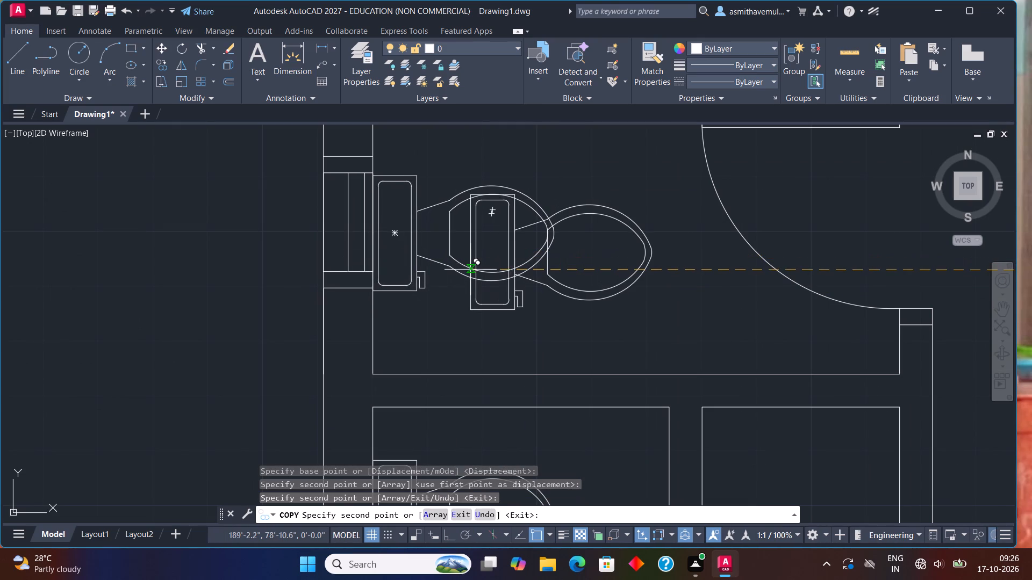
pyautogui.press('Escape')
# Rotate the kitchen layout block outside the plan 180° about its upper corner on the stove side, using ortho.
pyautogui.scroll(-3, 472, 271)
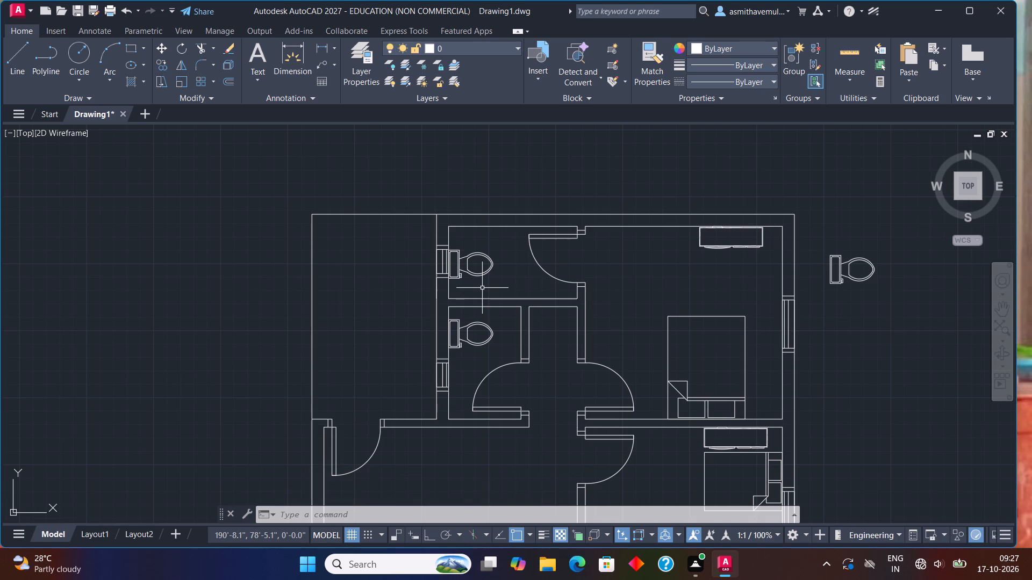
pyautogui.scroll(-2, 464, 271)
pyautogui.moveTo(495, 343); pyautogui.dragTo(462, 251, button='middle')
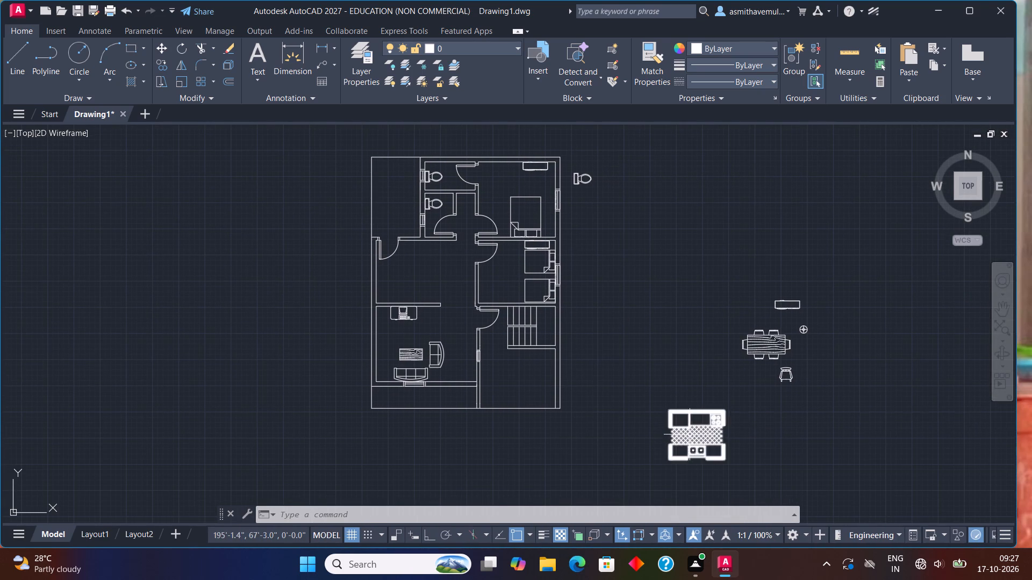
pyautogui.click(693, 436)
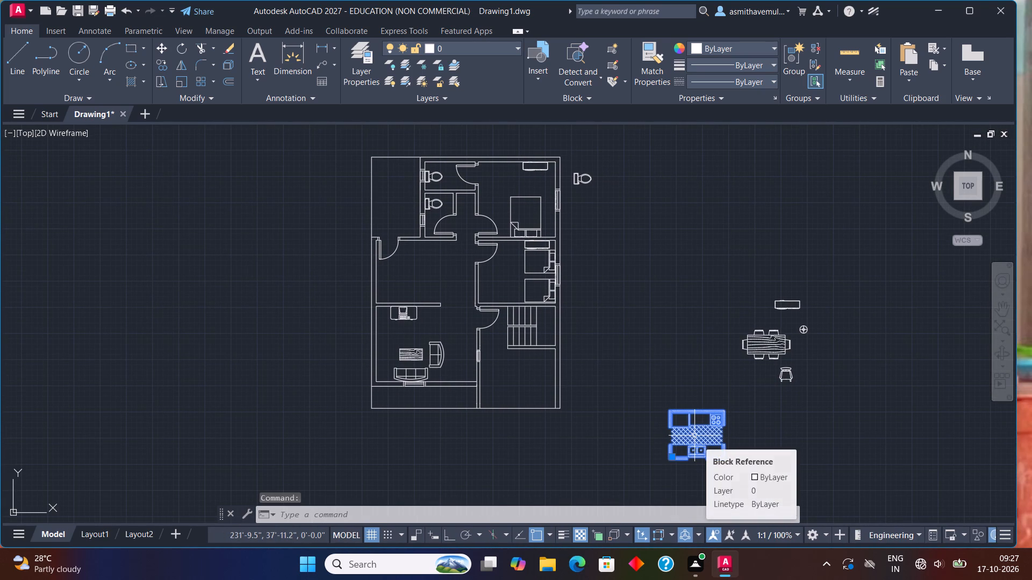
pyautogui.press('F8')
pyautogui.press('r')
pyautogui.press('o')
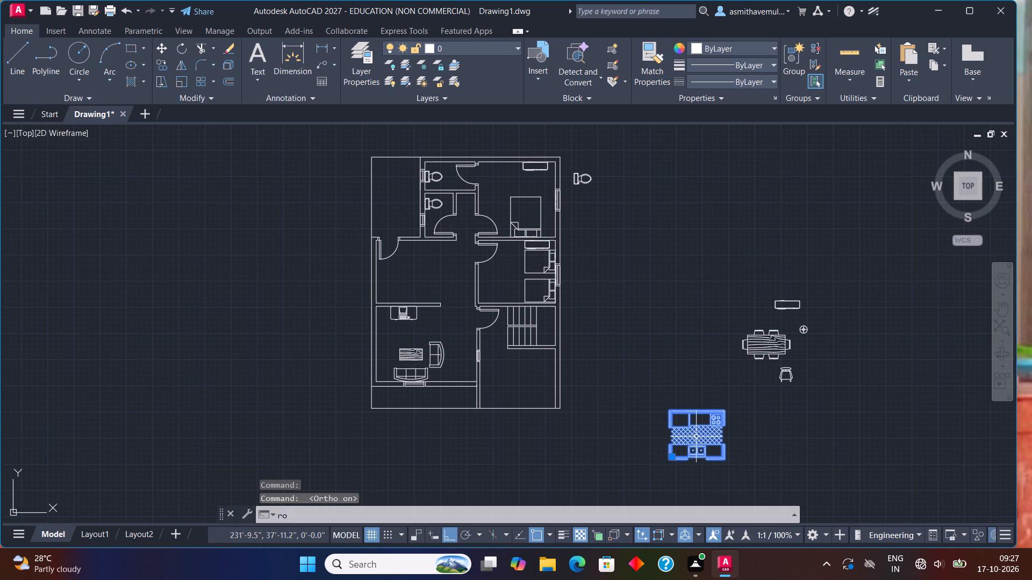
pyautogui.press('Return')
pyautogui.click(726, 407)
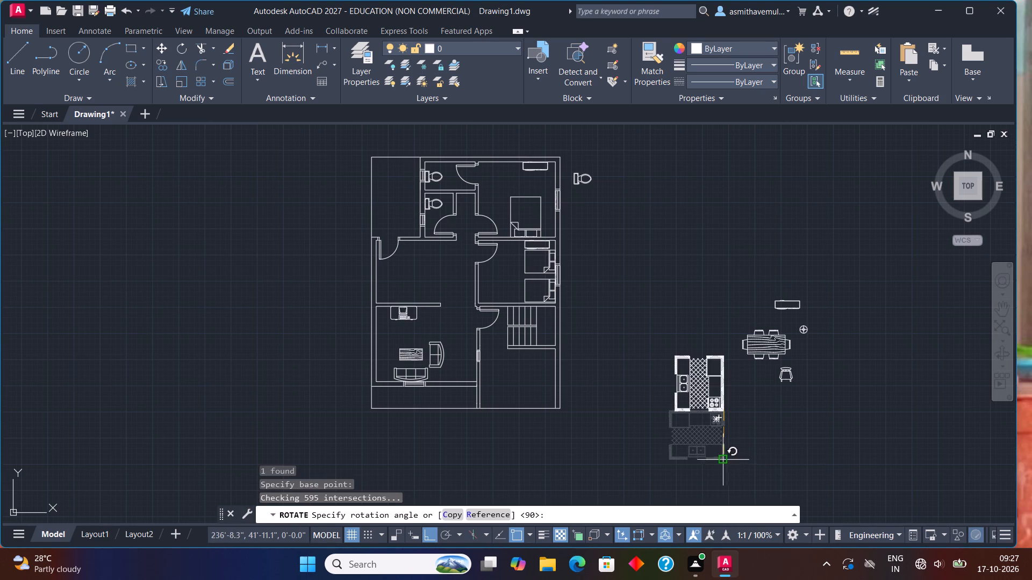
pyautogui.click(625, 423)
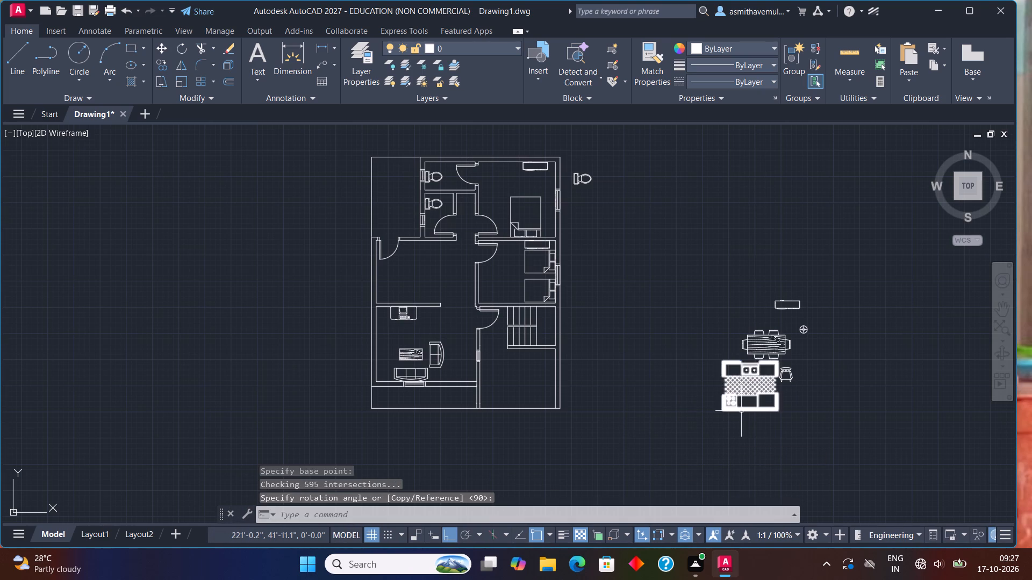
# Move the kitchen block by its stove-side lower corner into the middle left room's lower left corner, above the partition wall.
pyautogui.click(741, 411)
pyautogui.press('m')
pyautogui.press('Return')
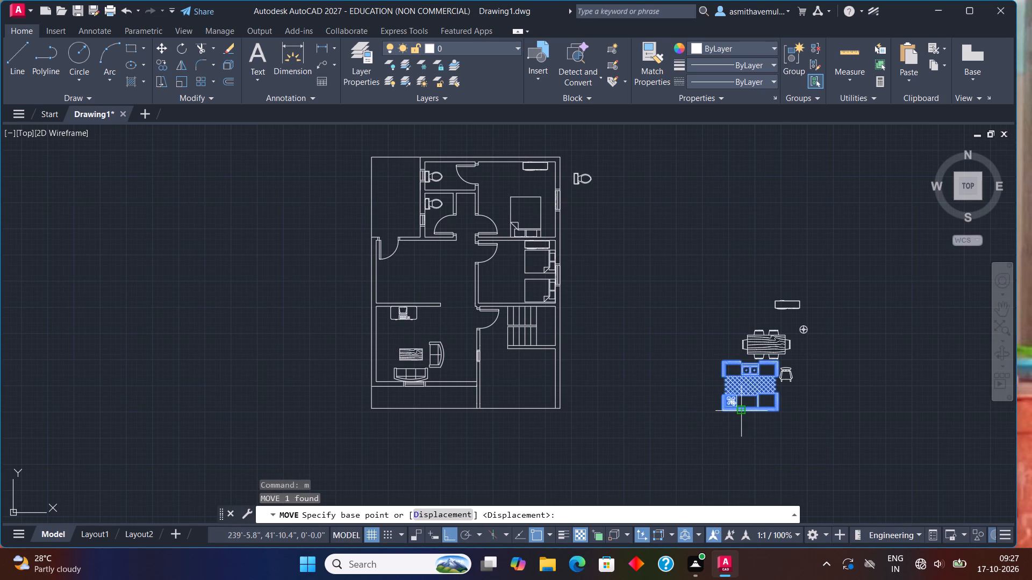
pyautogui.press('F8')
pyautogui.click(723, 409)
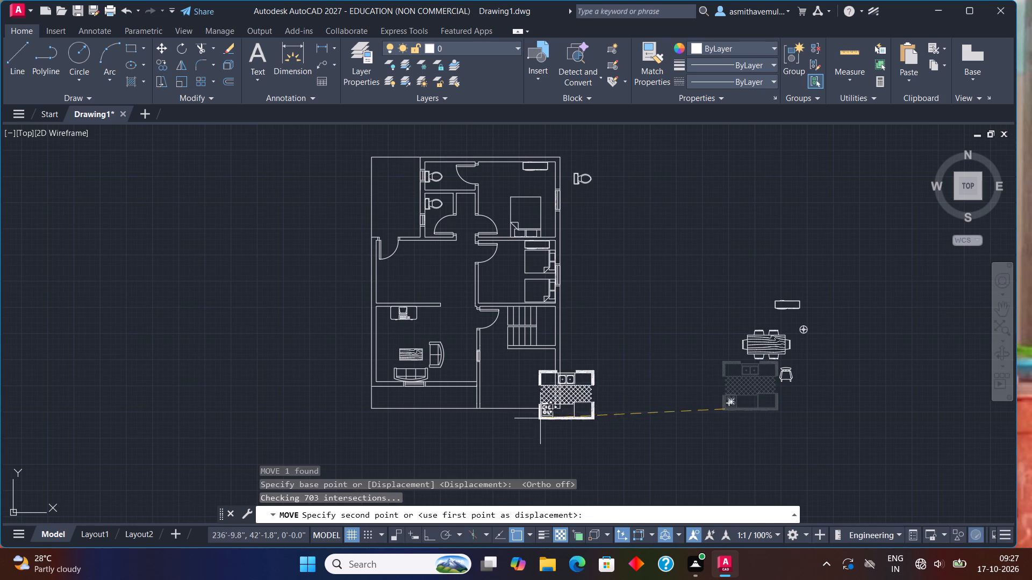
pyautogui.scroll(2, 374, 305)
pyautogui.moveTo(374, 305); pyautogui.dragTo(400, 379, button='middle')
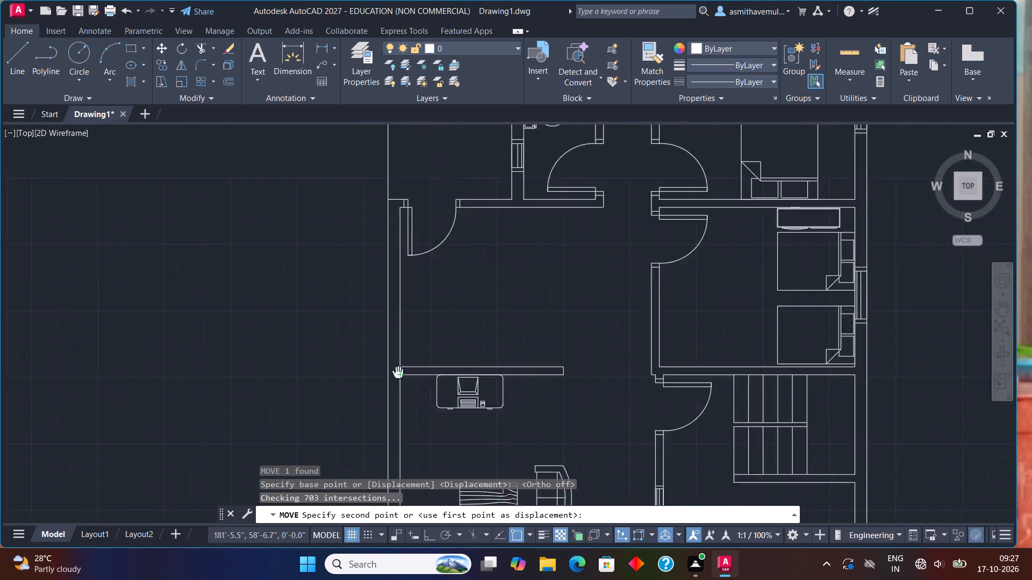
pyautogui.moveTo(400, 379); pyautogui.dragTo(422, 455, button='middle')
pyautogui.scroll(1, 429, 450)
pyautogui.moveTo(429, 448); pyautogui.dragTo(470, 371, button='middle')
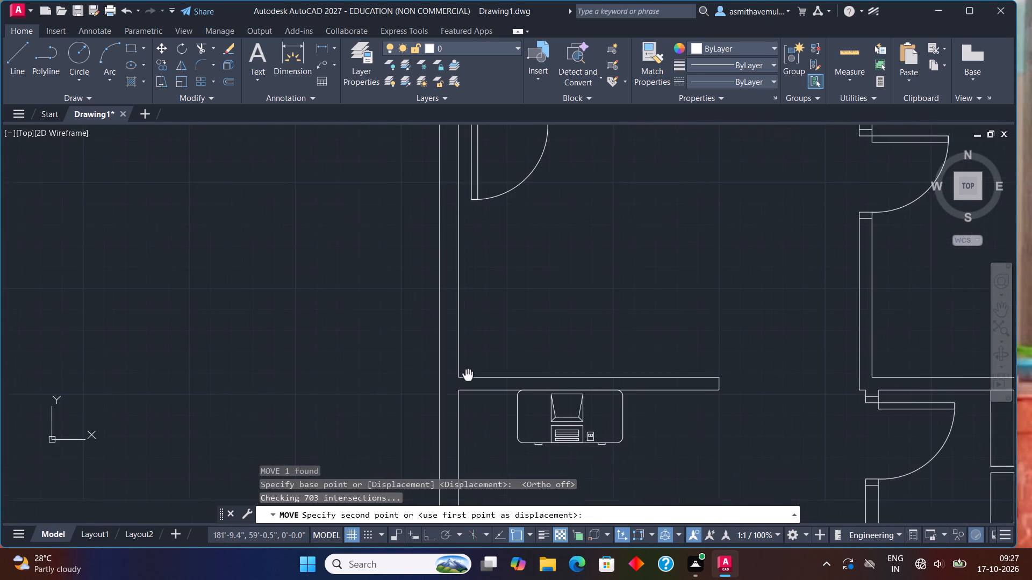
pyautogui.moveTo(470, 371); pyautogui.dragTo(470, 370, button='middle')
pyautogui.scroll(2, 477, 361)
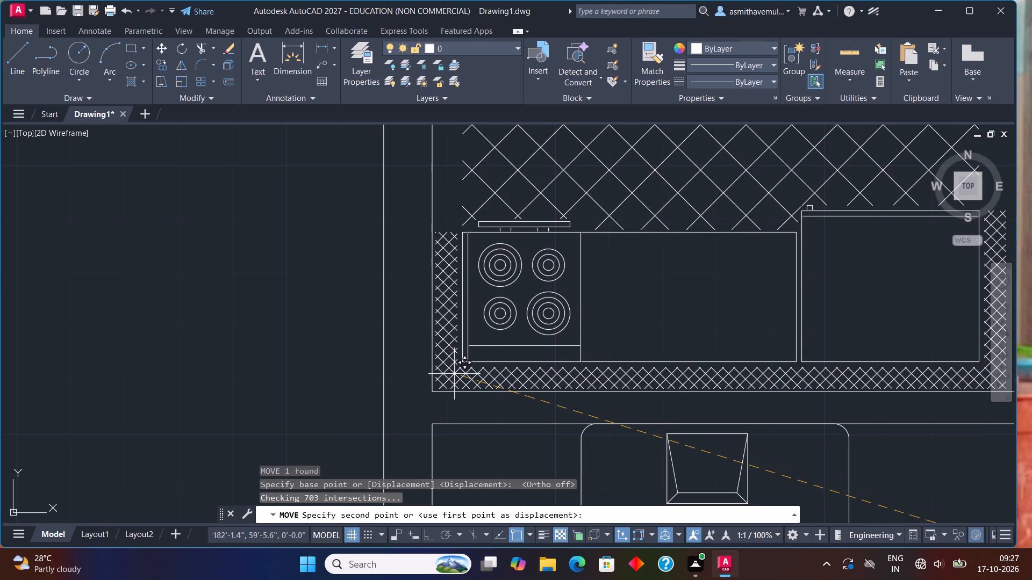
pyautogui.click(454, 374)
# Scale the kitchen block down to about 80% of its size about its lower left corner by the stove.
pyautogui.click(451, 392)
pyautogui.click(450, 384)
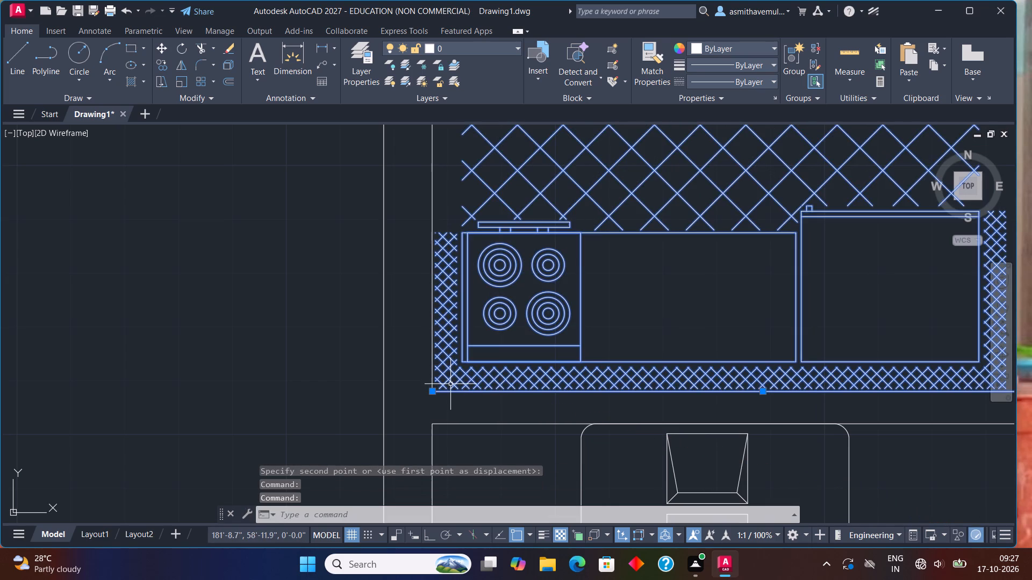
pyautogui.press('Escape')
pyautogui.click(451, 379)
pyautogui.write('scale')
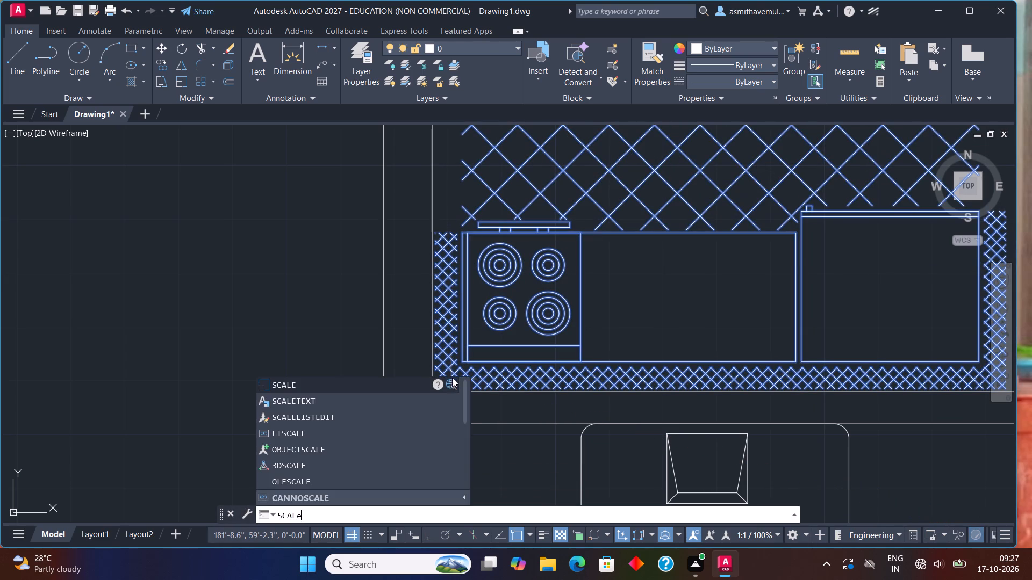
pyautogui.press('Return')
pyautogui.click(443, 387)
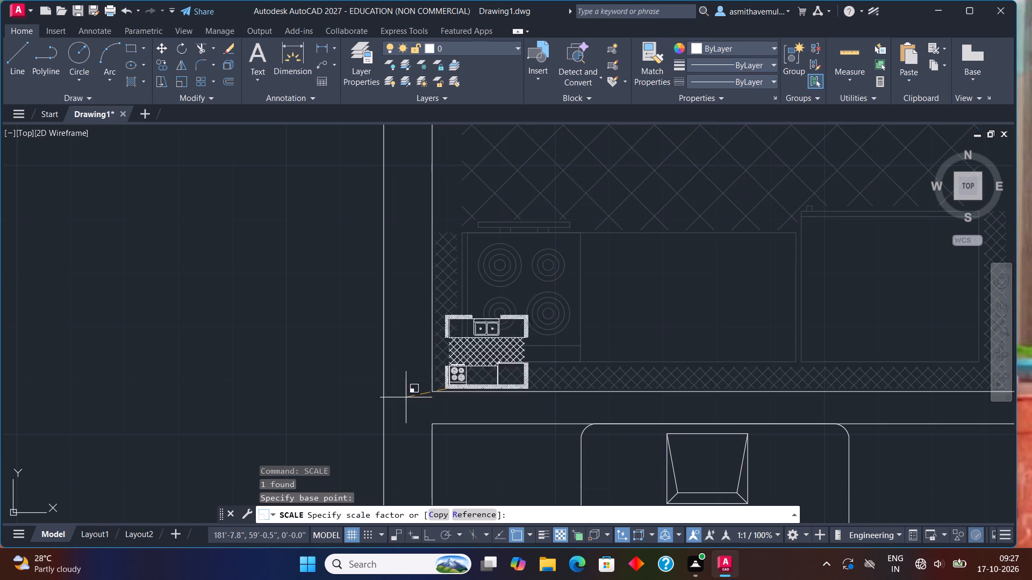
pyautogui.scroll(-2, 390, 401)
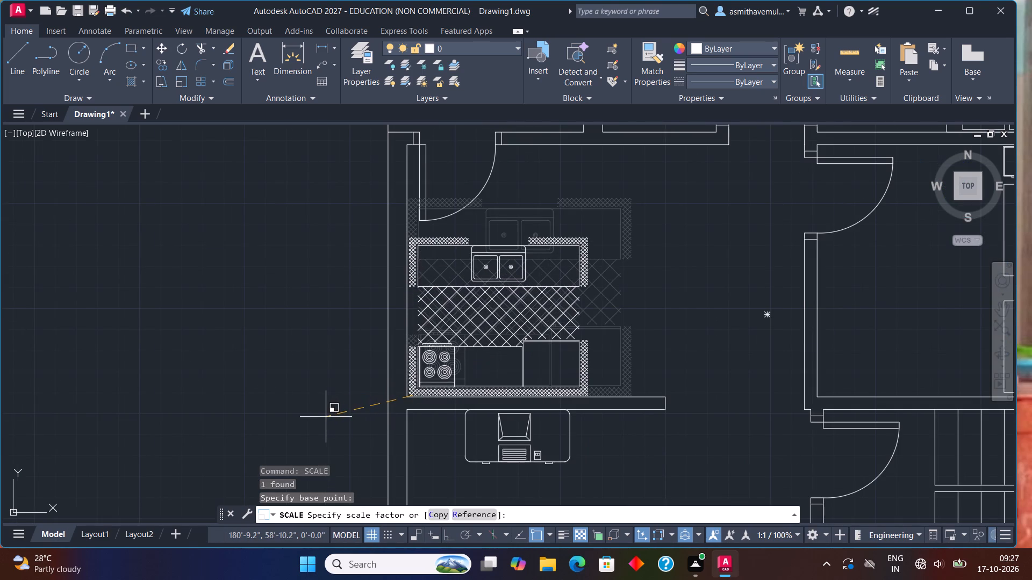
pyautogui.click(326, 417)
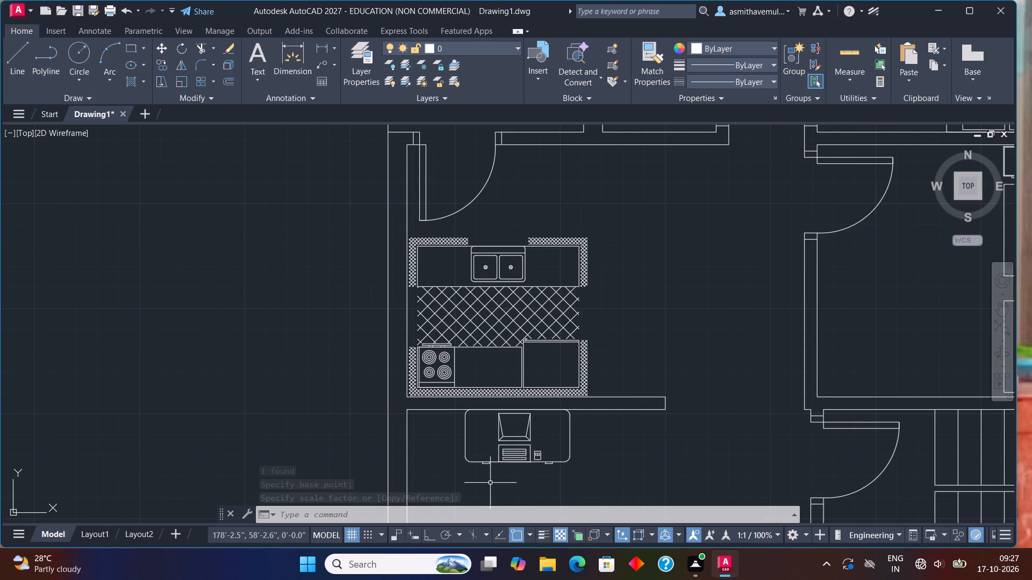
pyautogui.scroll(-3, 608, 376)
pyautogui.moveTo(648, 387); pyautogui.dragTo(586, 373, button='middle')
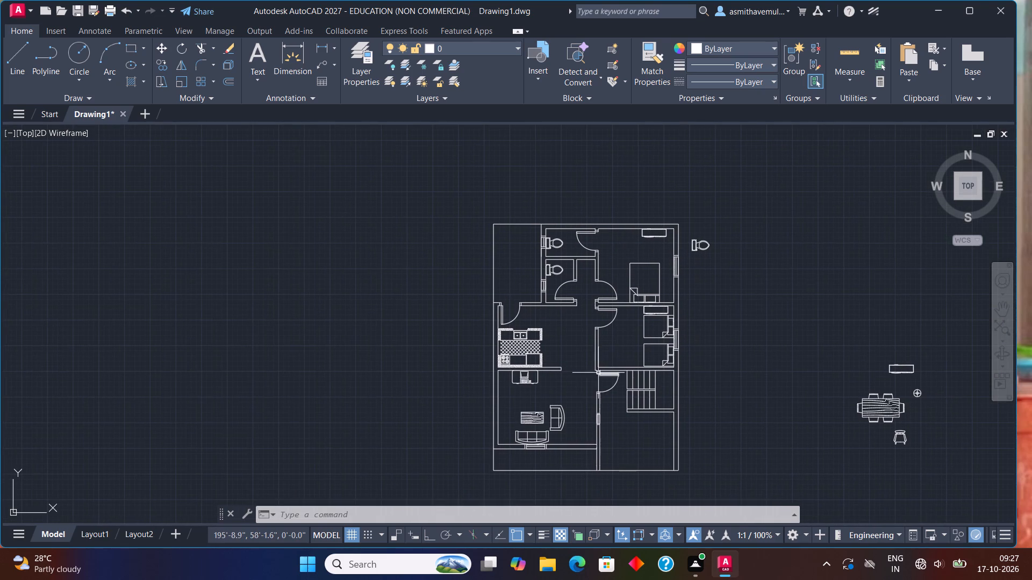
# Move the six-seat dining table block from outside the plan into the middle left room, between the kitchen block and the partition wall.
pyautogui.click(869, 408)
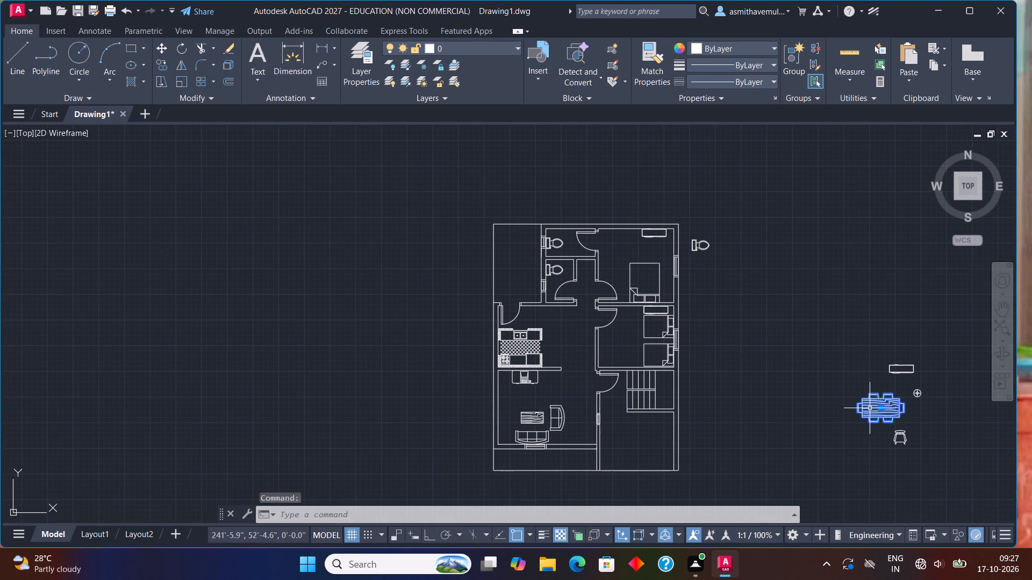
pyautogui.press('m')
pyautogui.press('Return')
pyautogui.click(879, 408)
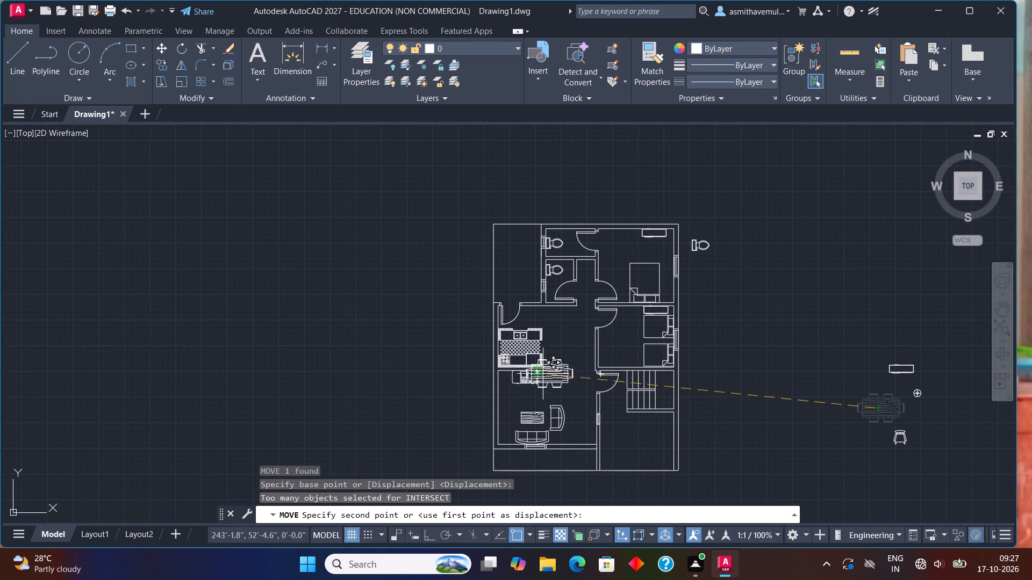
pyautogui.scroll(2, 546, 365)
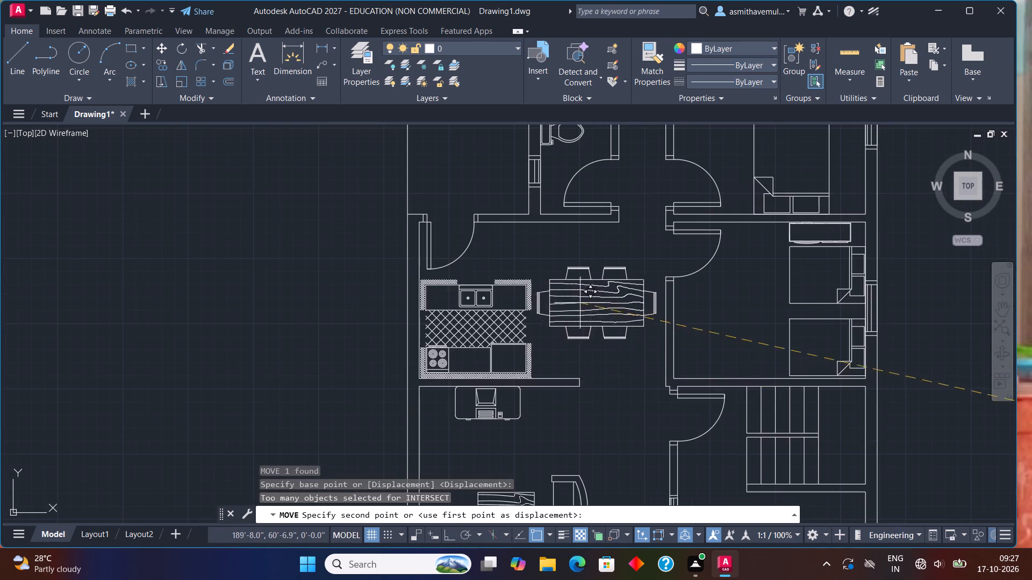
pyautogui.click(580, 300)
# Scale the dining table block down to about 63% of its size about the middle of its lower tabletop edge.
pyautogui.click(580, 301)
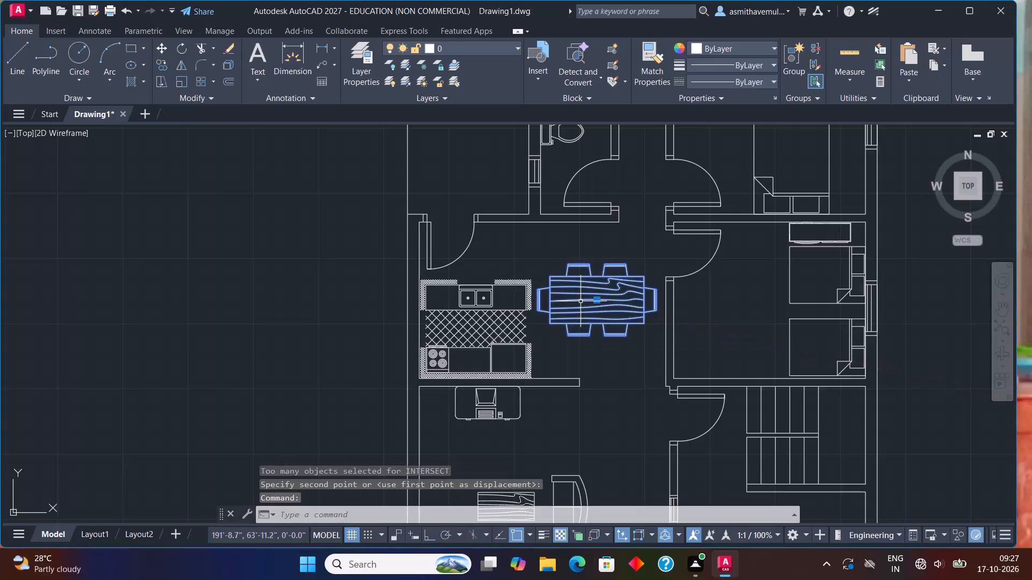
pyautogui.write('scal')
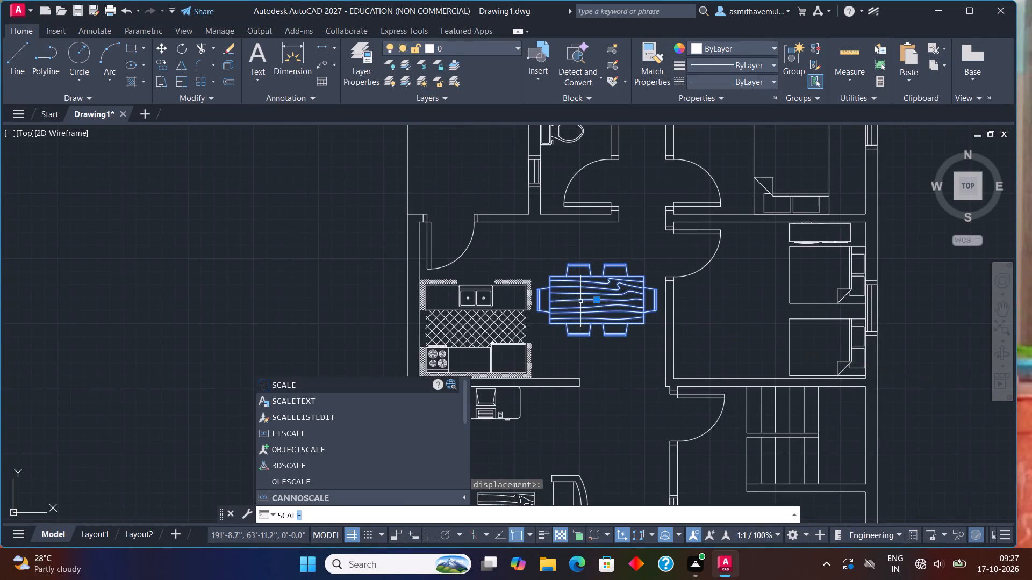
pyautogui.press('e')
pyautogui.press('Return')
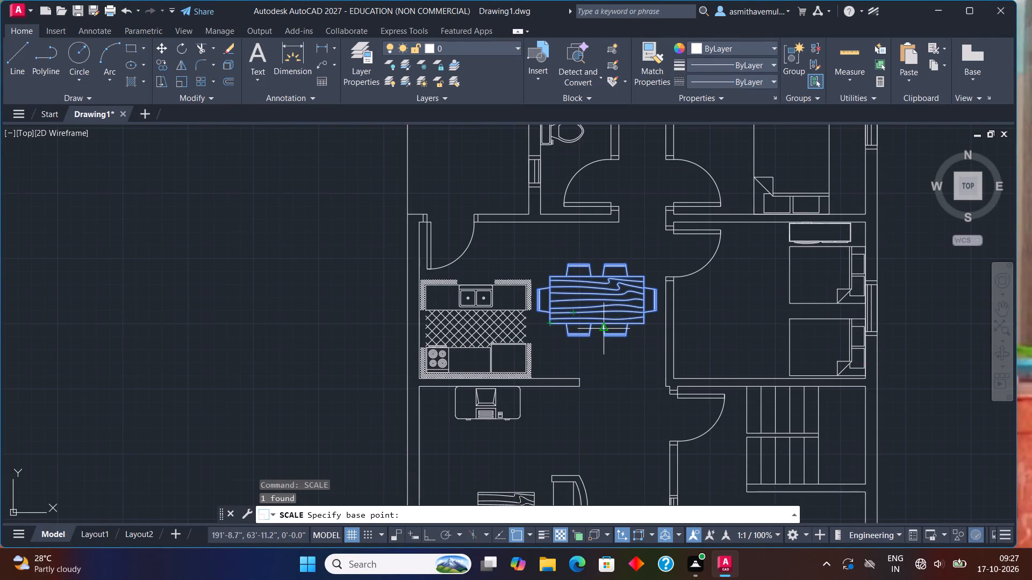
pyautogui.click(592, 324)
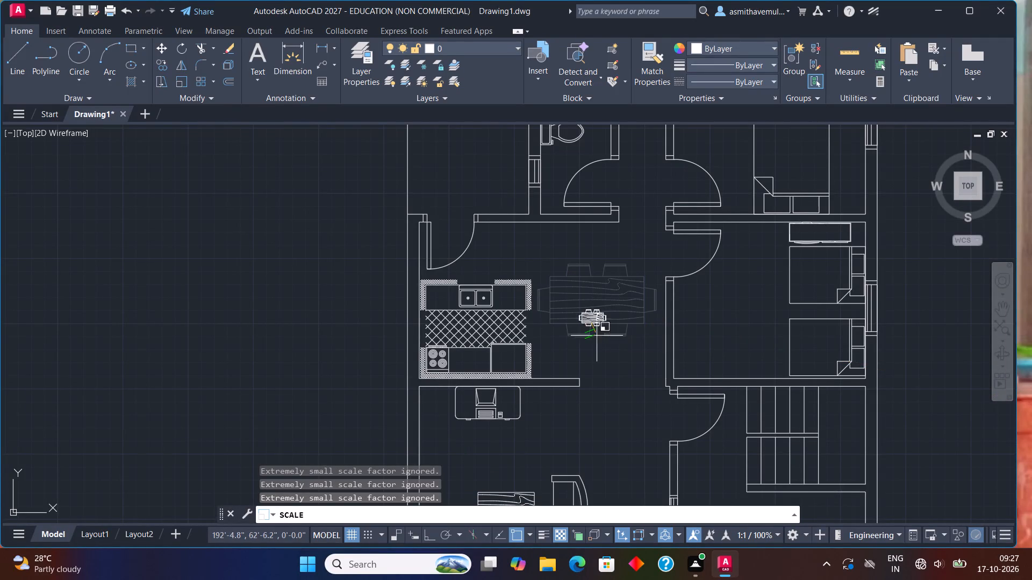
pyautogui.click(608, 357)
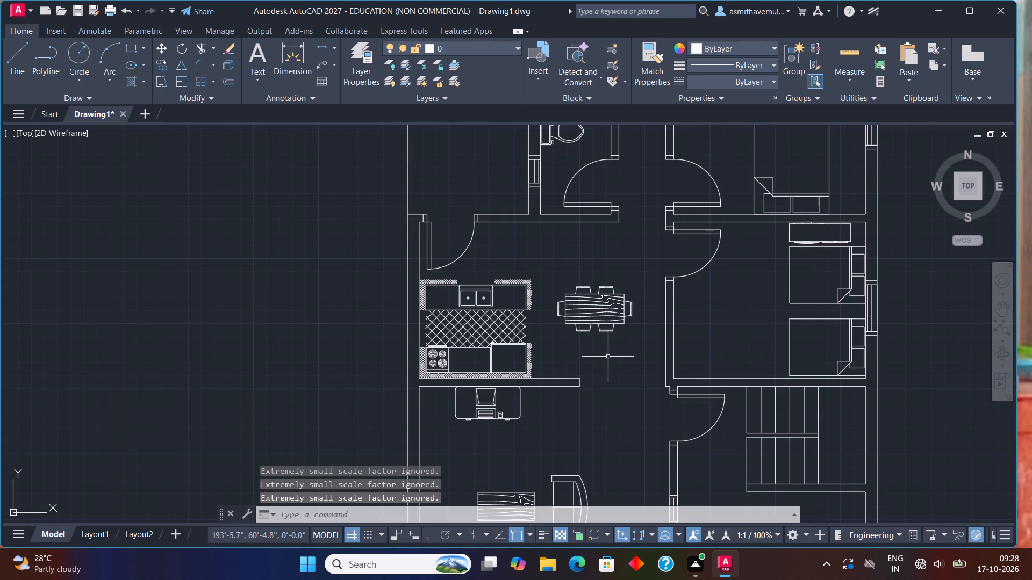
# Move the chair block from the far side of the plan to the empty space left of the living room's outer wall.
pyautogui.moveTo(608, 358); pyautogui.dragTo(607, 352, button='middle')
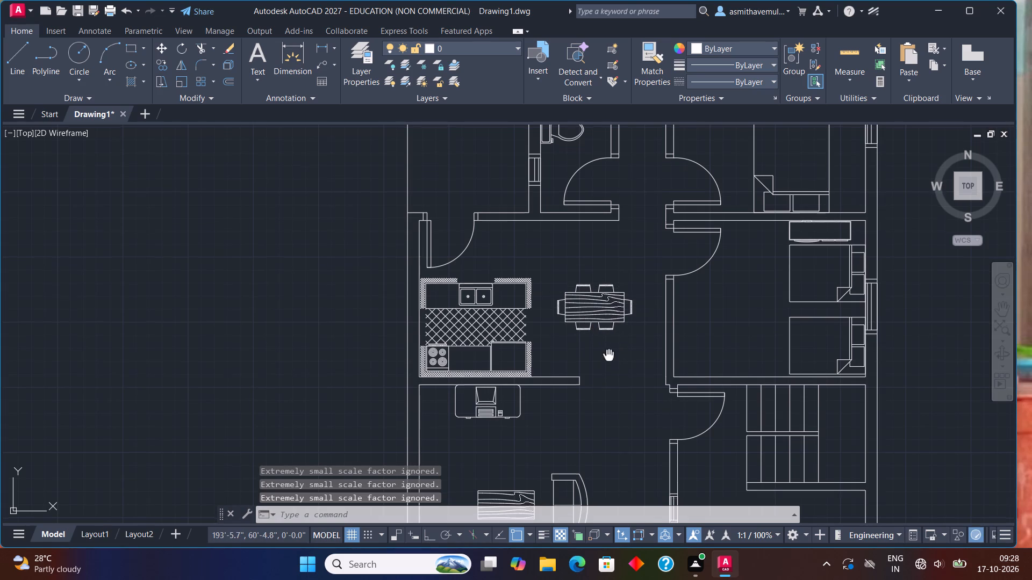
pyautogui.moveTo(607, 352); pyautogui.dragTo(599, 318, button='middle')
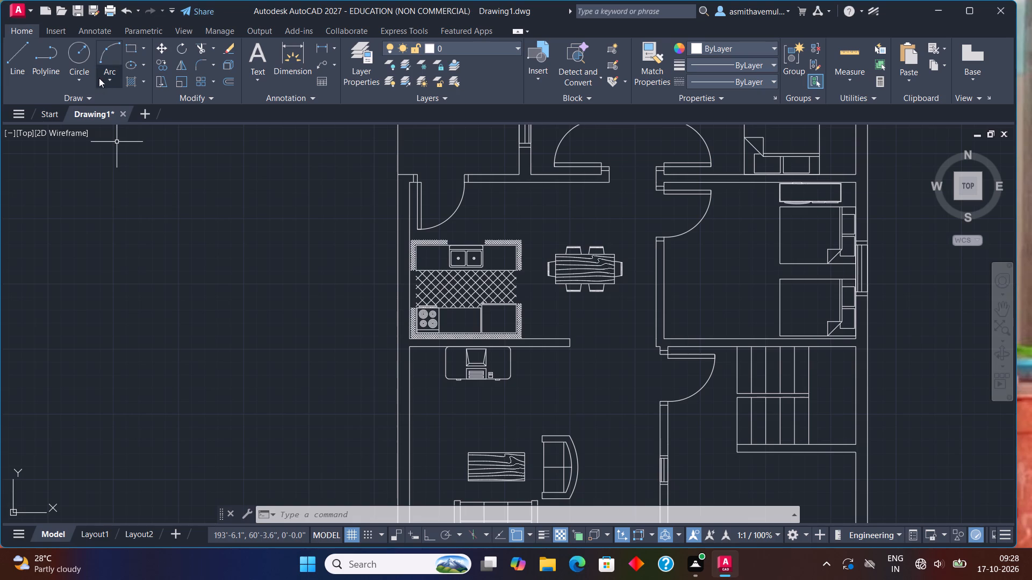
pyautogui.scroll(-1, 422, 194)
pyautogui.moveTo(622, 310); pyautogui.dragTo(458, 370, button='middle')
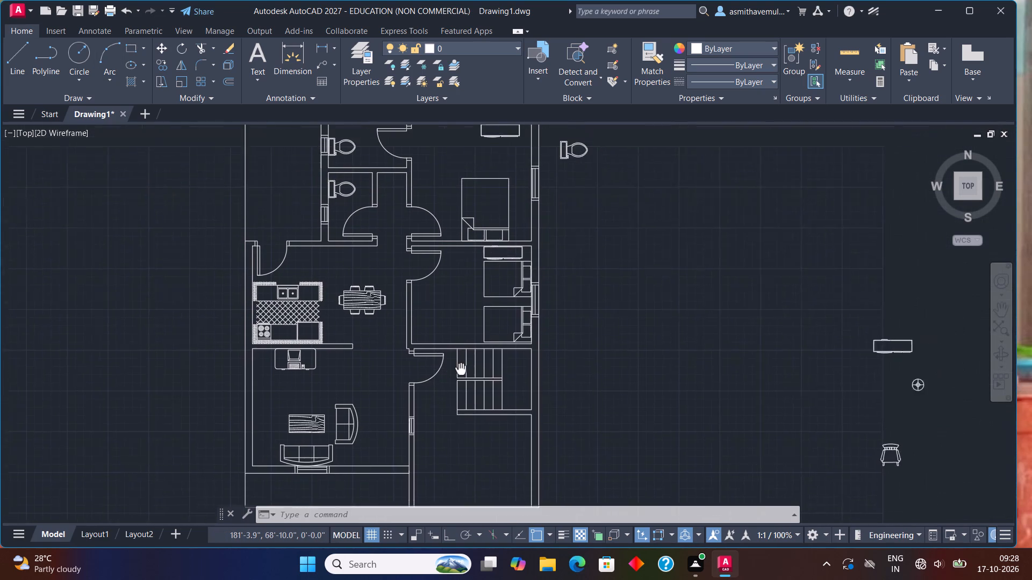
pyautogui.moveTo(458, 370); pyautogui.dragTo(398, 394, button='middle')
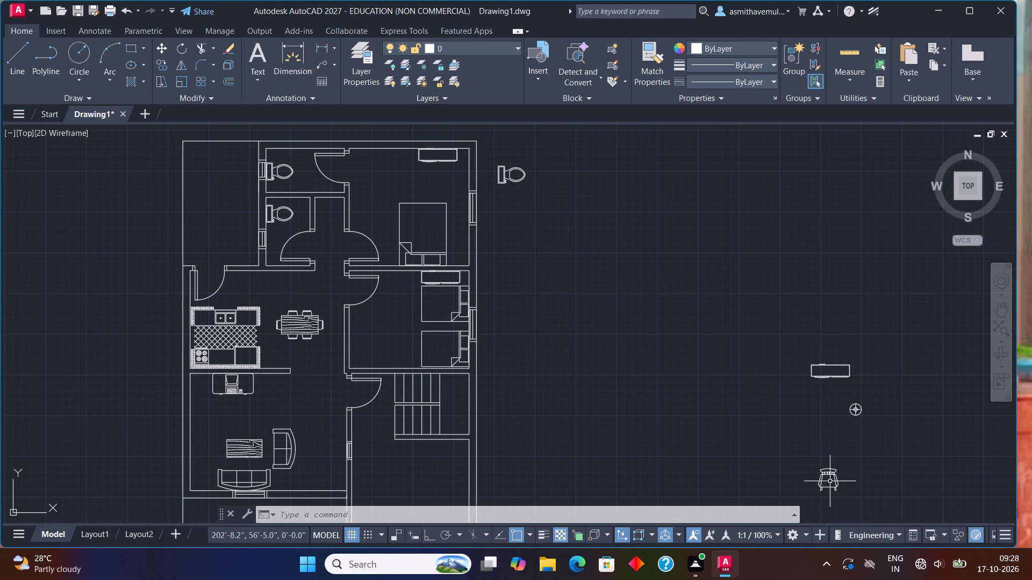
pyautogui.click(826, 476)
pyautogui.press('m')
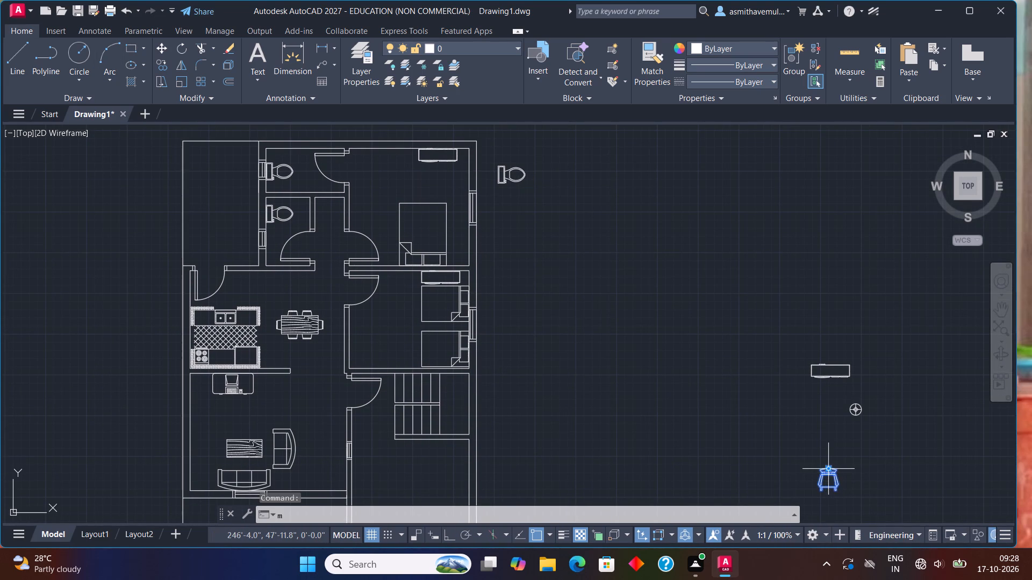
pyautogui.press('Return')
pyautogui.moveTo(835, 479); pyautogui.dragTo(830, 474)
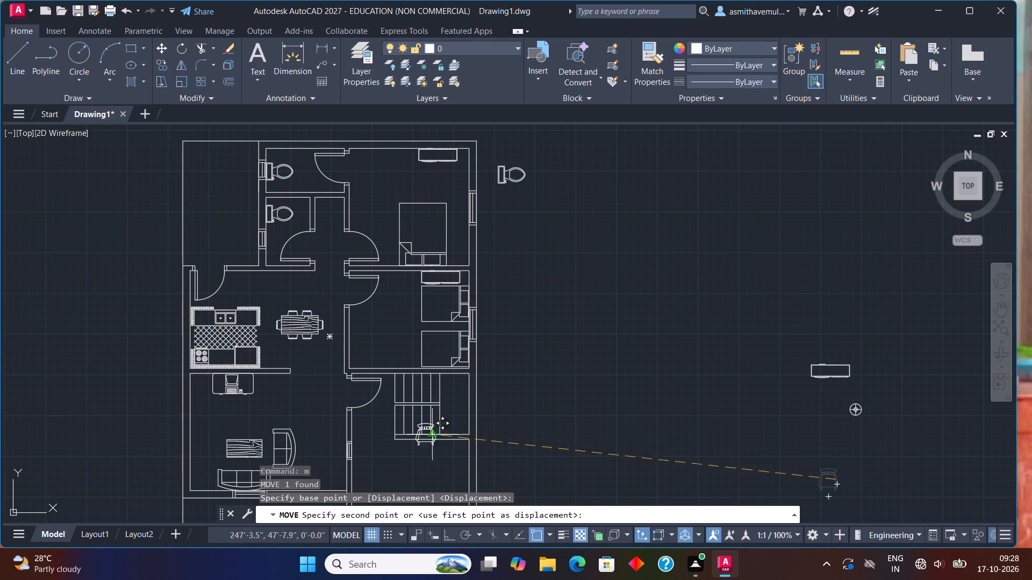
pyautogui.moveTo(403, 436); pyautogui.dragTo(530, 235, button='middle')
pyautogui.scroll(1, 247, 269)
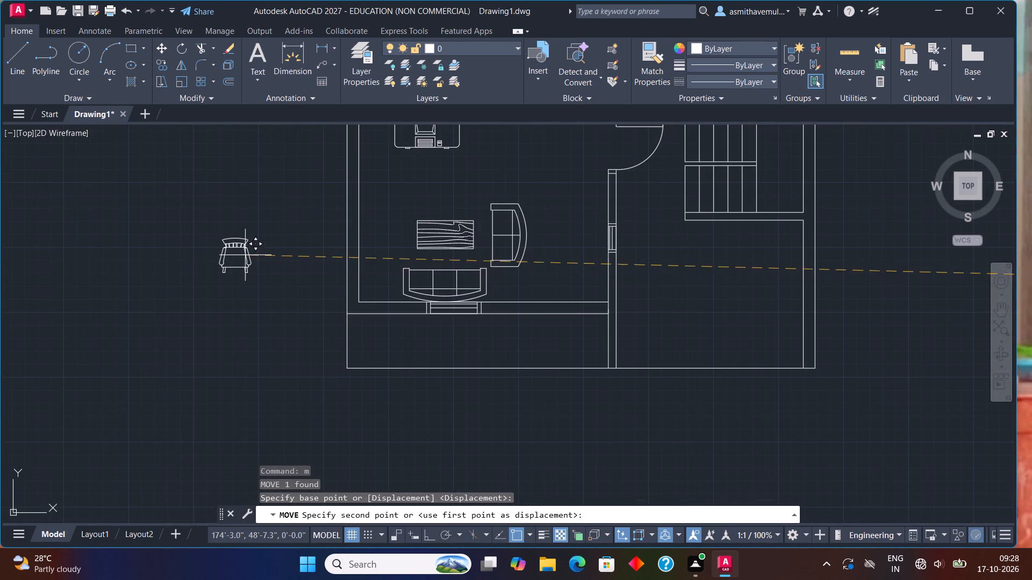
pyautogui.click(245, 252)
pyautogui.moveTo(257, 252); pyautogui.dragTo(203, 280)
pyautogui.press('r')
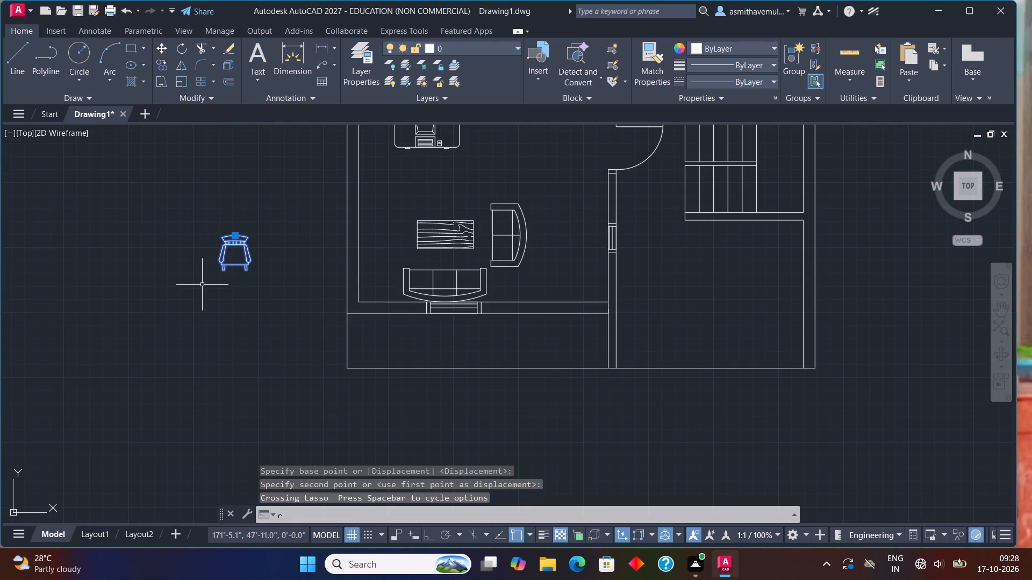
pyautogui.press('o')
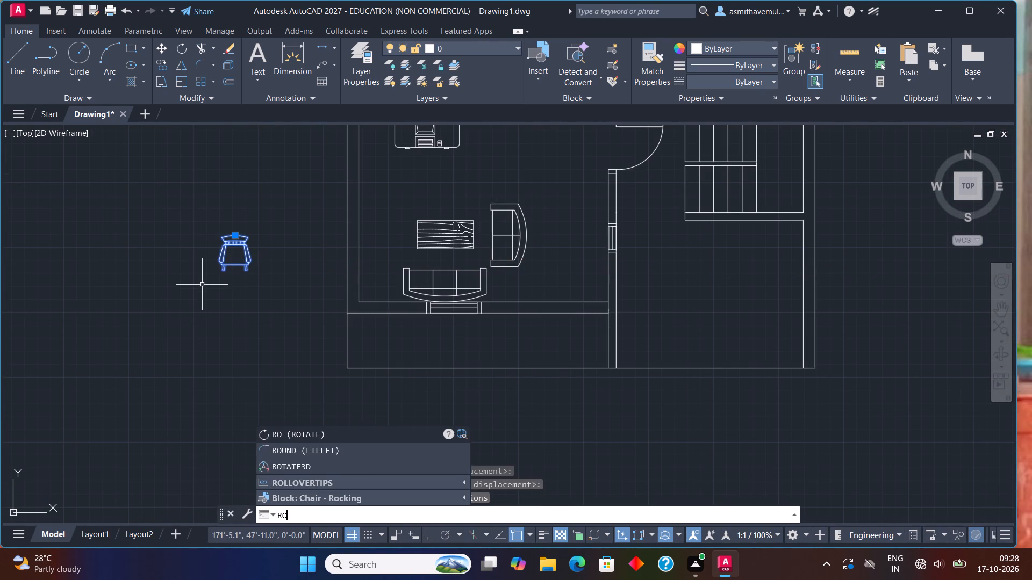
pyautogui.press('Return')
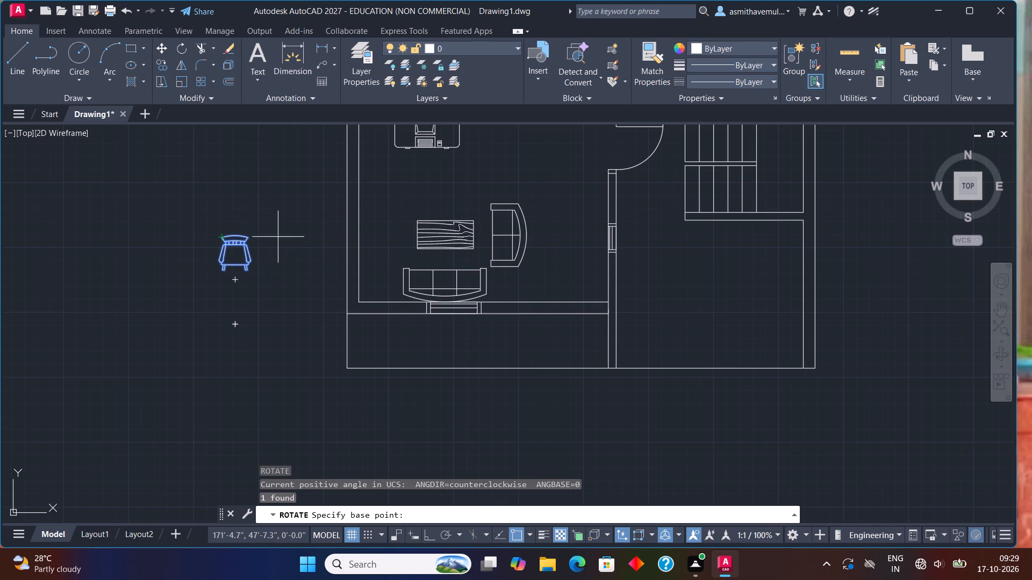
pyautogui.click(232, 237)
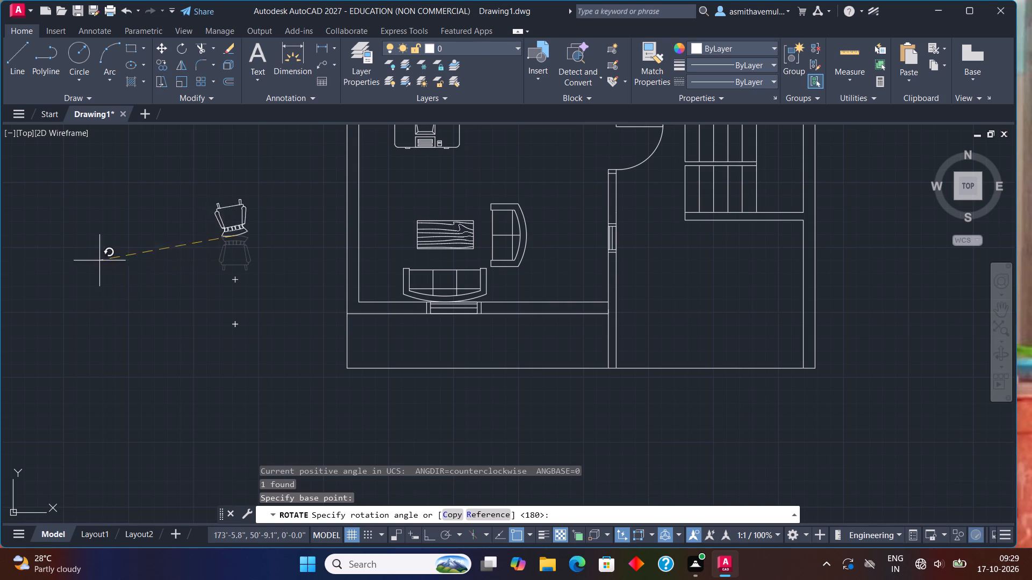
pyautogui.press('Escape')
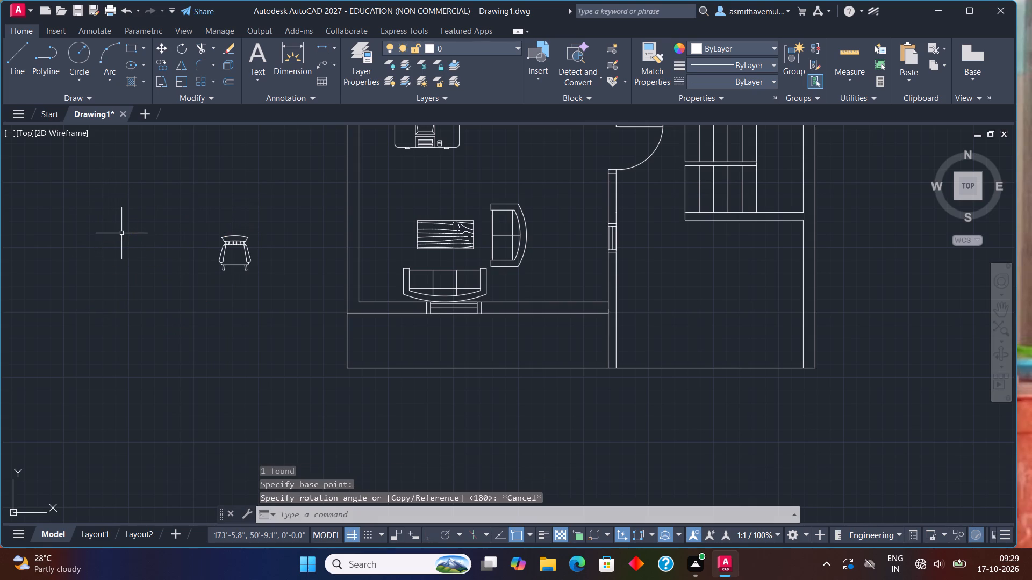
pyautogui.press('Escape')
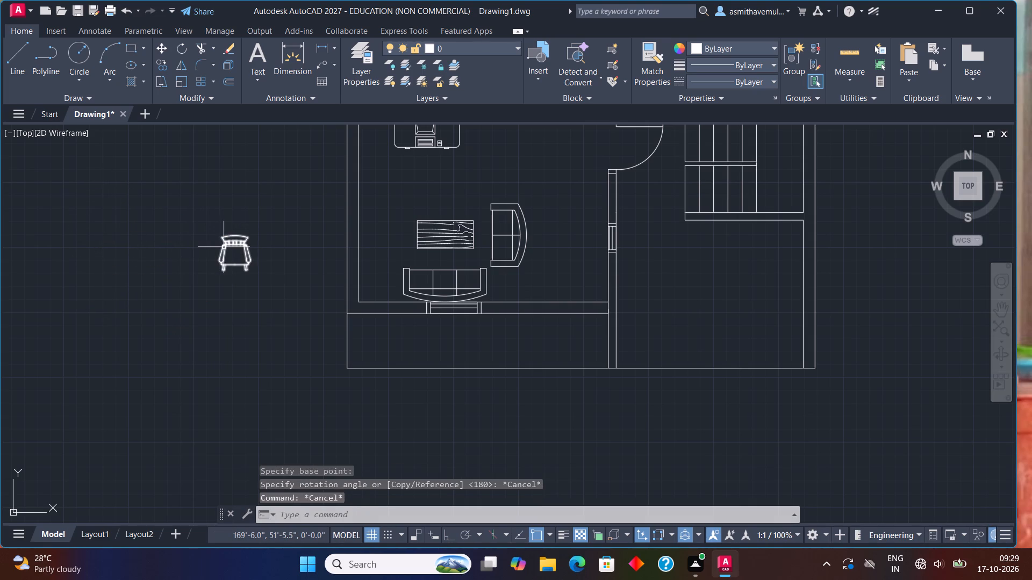
# Copy the chair twice outside the plan, once to its left and once up and to its left.
pyautogui.click(225, 247)
pyautogui.write('copy')
pyautogui.press('Return')
pyautogui.click(229, 244)
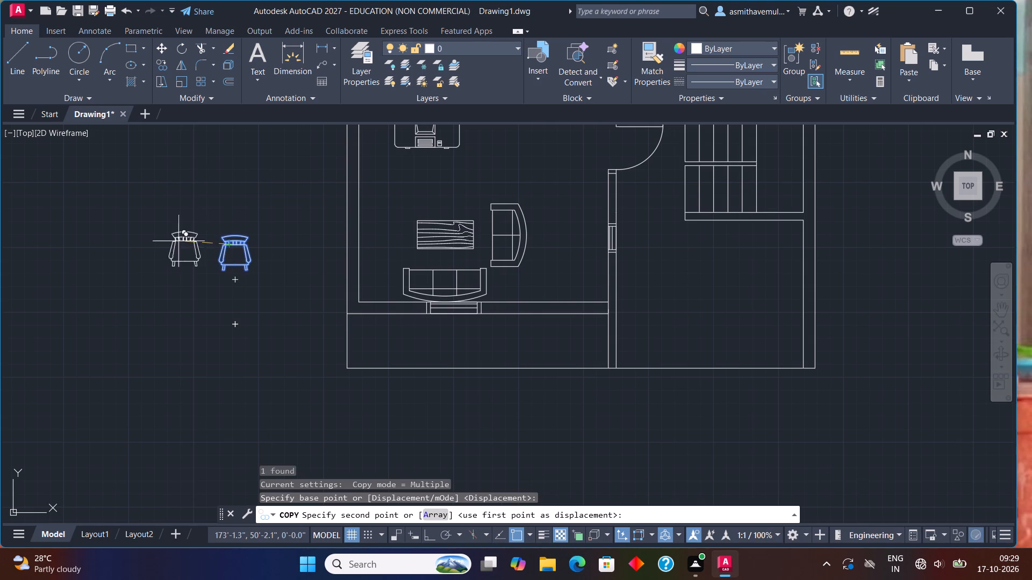
pyautogui.click(128, 232)
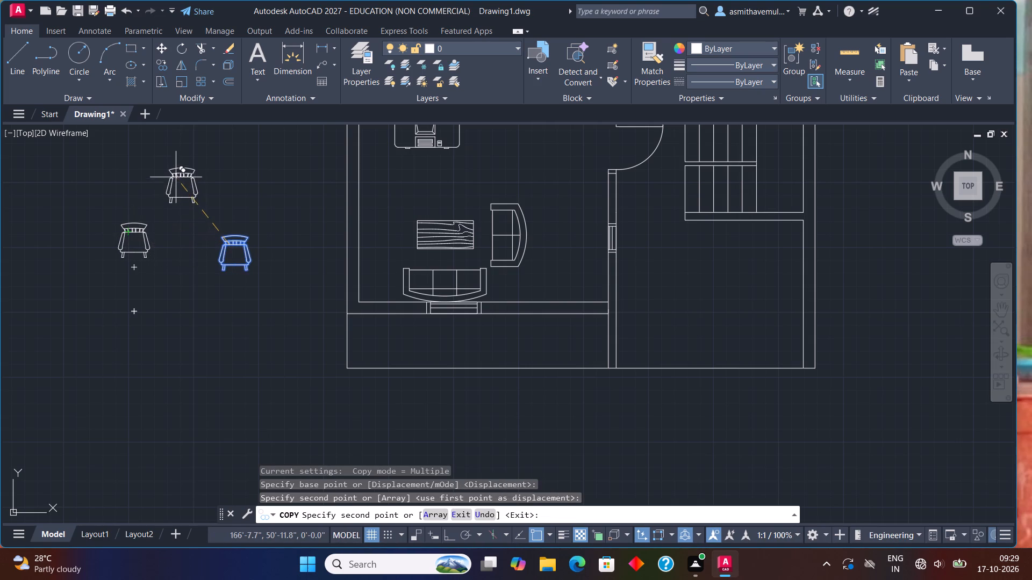
pyautogui.click(173, 170)
pyautogui.press('Escape')
# Rotate the original chair, the one nearest the plan, by about 209° about the corner of its back.
pyautogui.moveTo(269, 234); pyautogui.dragTo(211, 270)
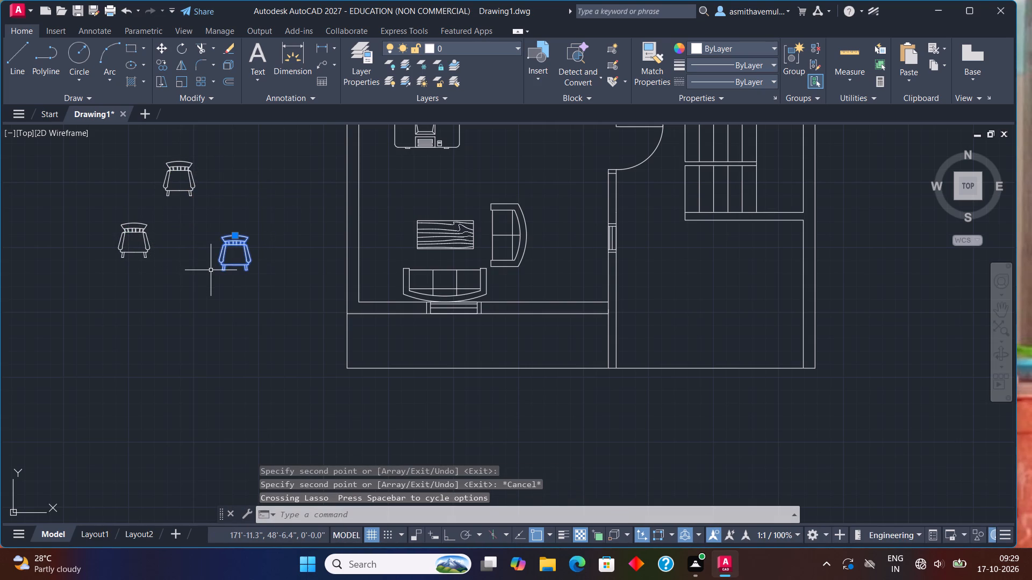
pyautogui.press('r')
pyautogui.press('o')
pyautogui.press('Return')
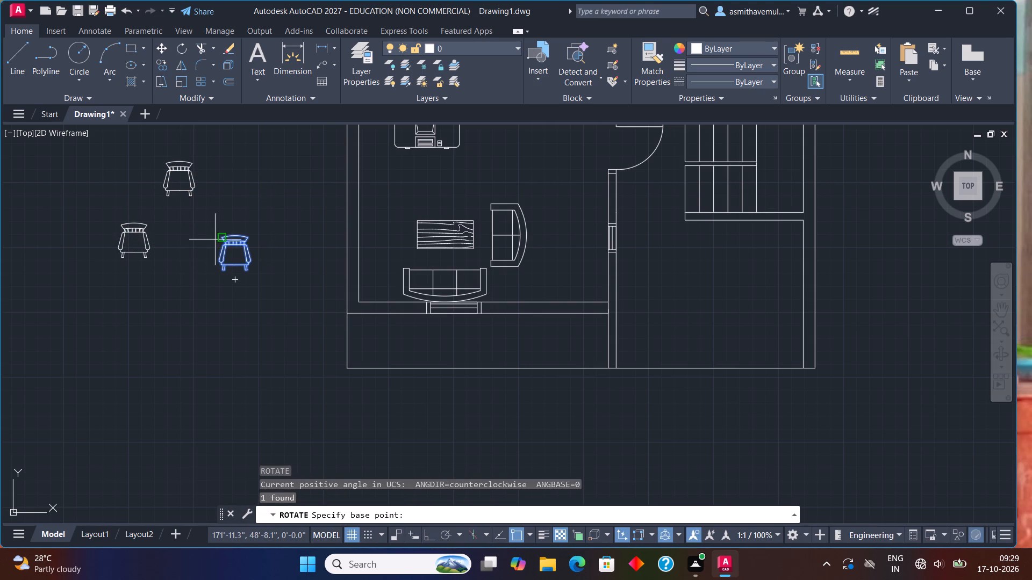
pyautogui.click(226, 236)
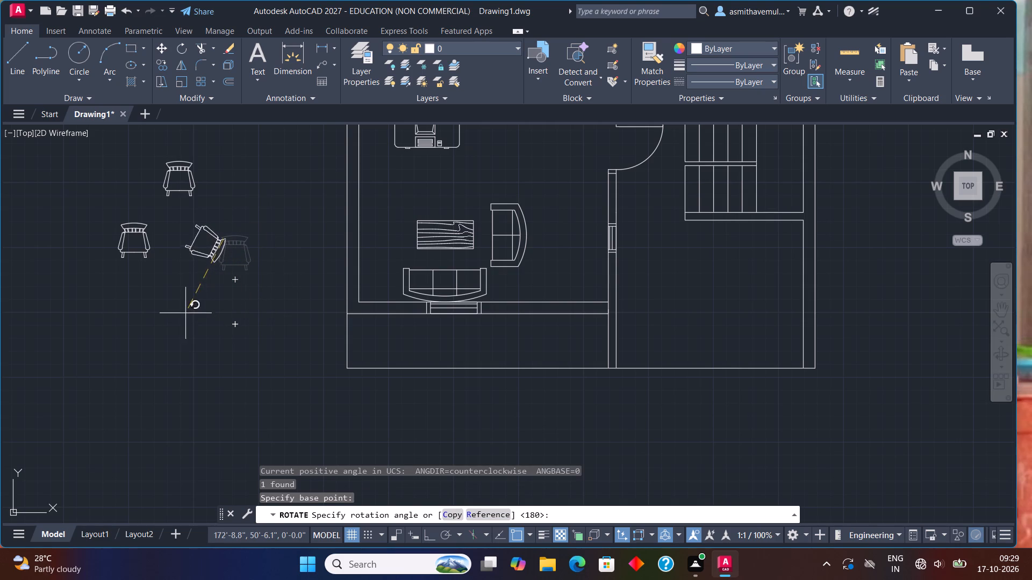
pyautogui.click(174, 267)
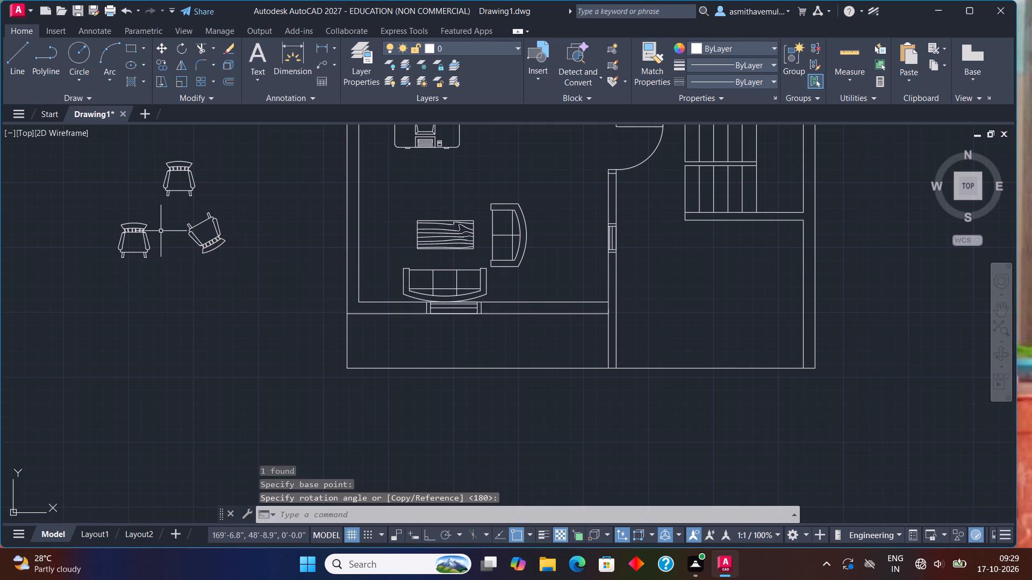
# Rotate the leftmost chair copy about the middle of its back so its seat faces diagonally up to the right.
pyautogui.moveTo(159, 230); pyautogui.dragTo(128, 275)
pyautogui.write('ro')
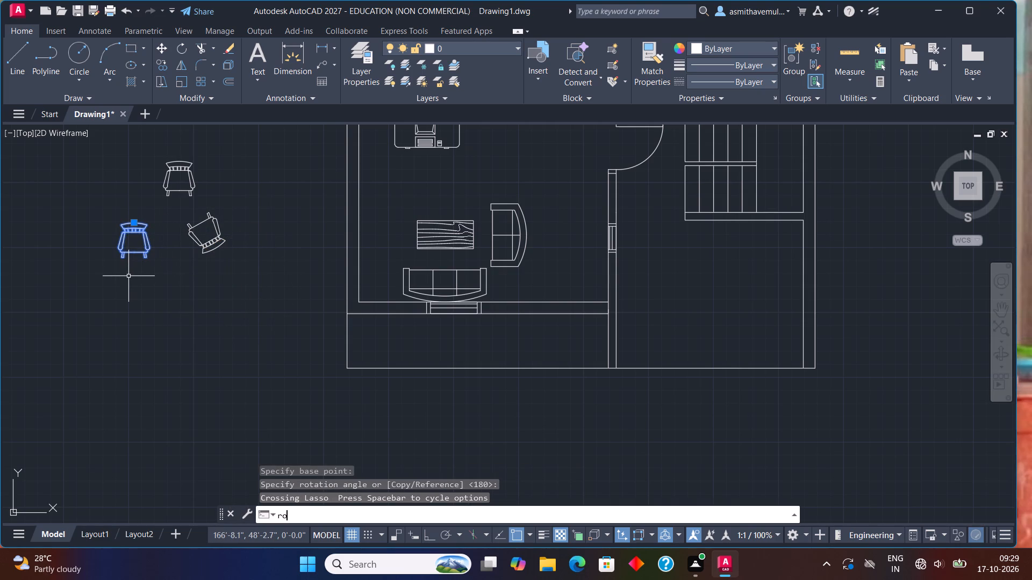
pyautogui.press('Return')
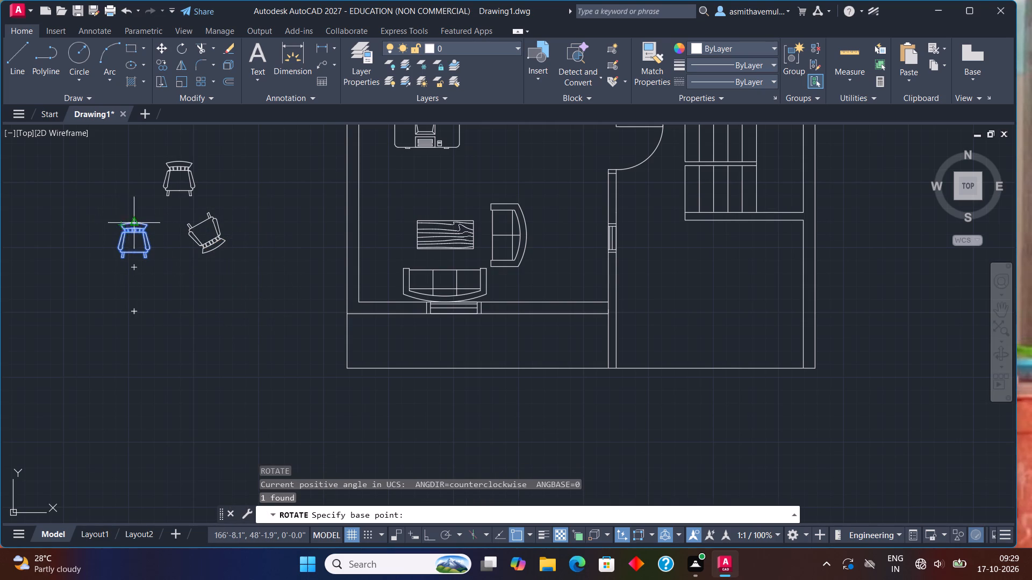
pyautogui.click(138, 223)
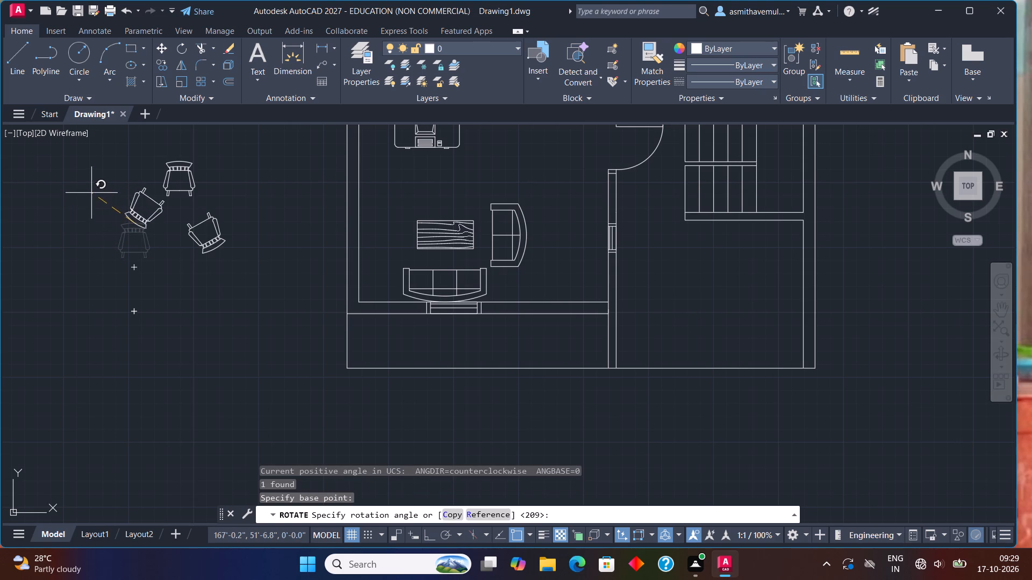
pyautogui.click(93, 186)
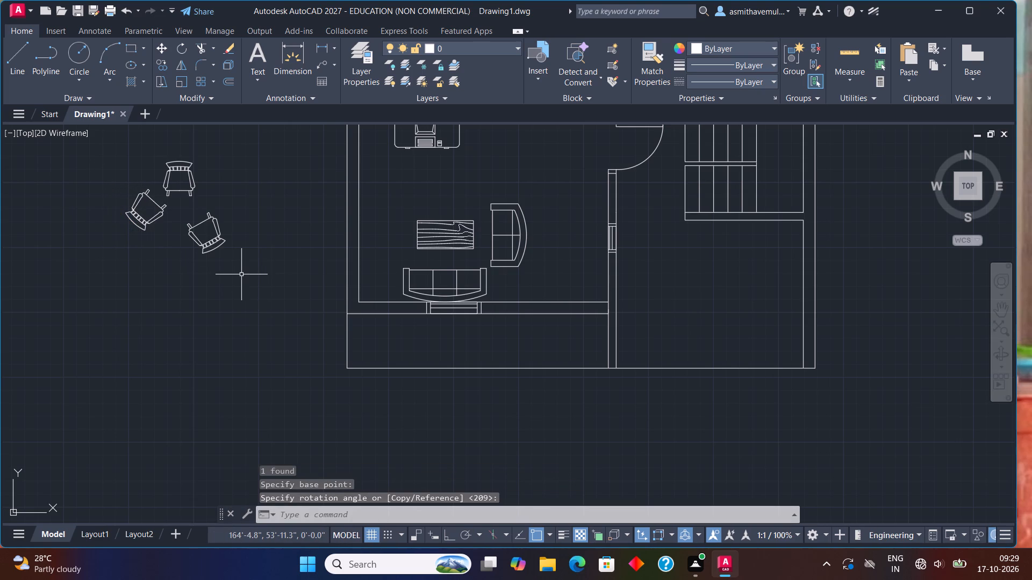
# Move the rotated chair nearest the plan into the living room, just above the two-seat sofa beside the coffee table.
pyautogui.click(216, 250)
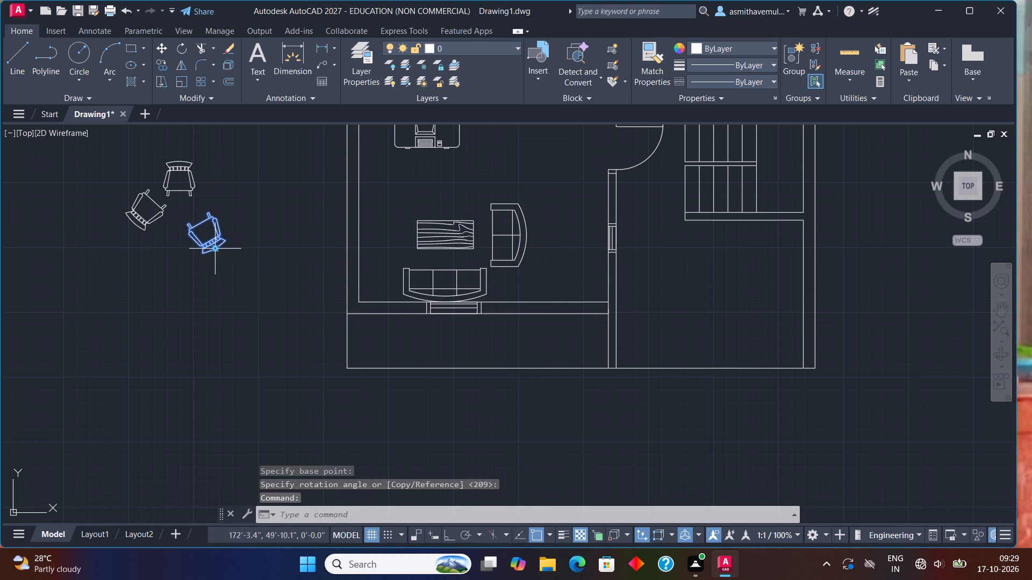
pyautogui.press('m')
pyautogui.press('Return')
pyautogui.click(216, 250)
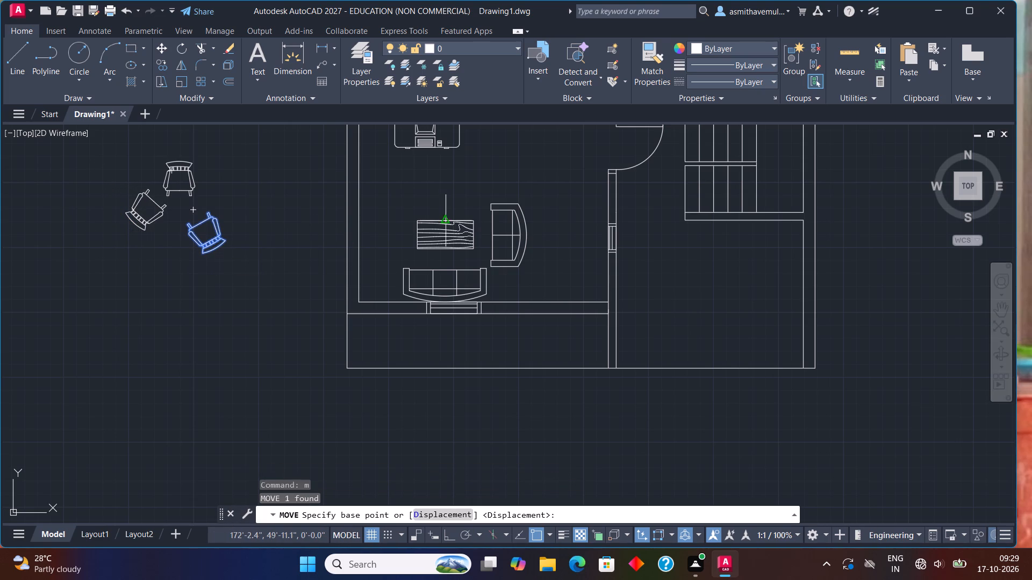
pyautogui.click(217, 249)
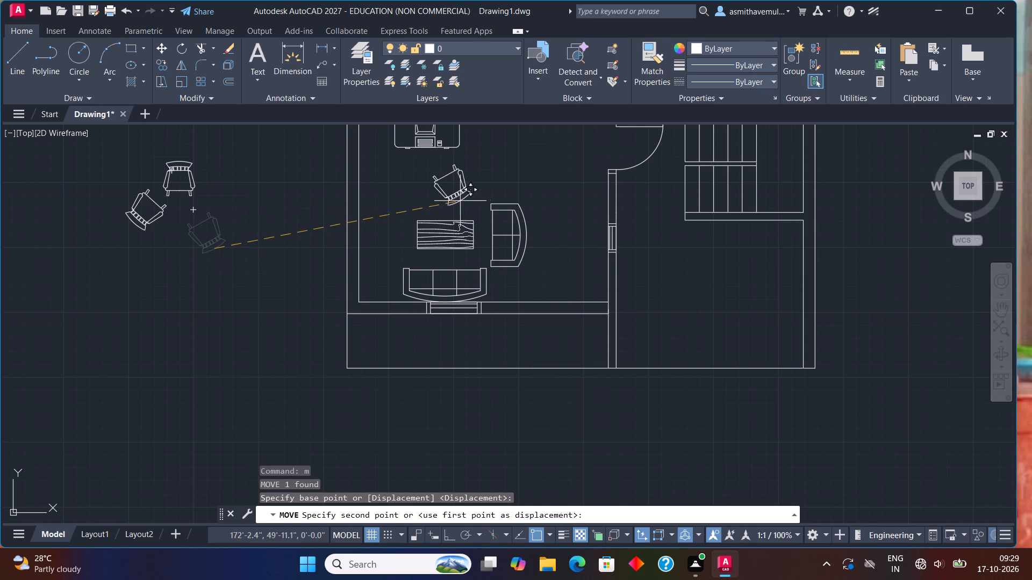
pyautogui.moveTo(500, 199); pyautogui.dragTo(501, 336, button='middle')
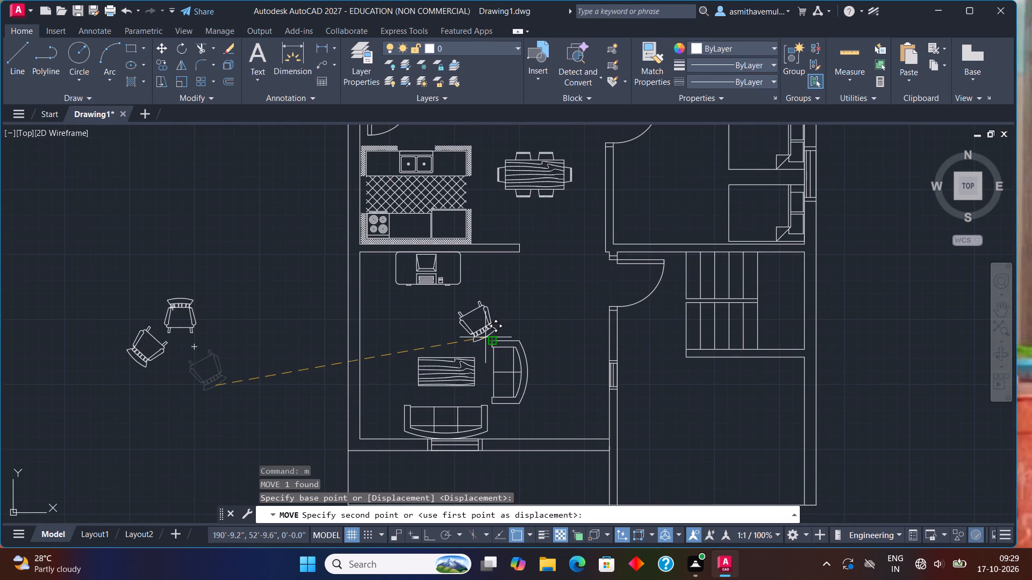
pyautogui.click(490, 334)
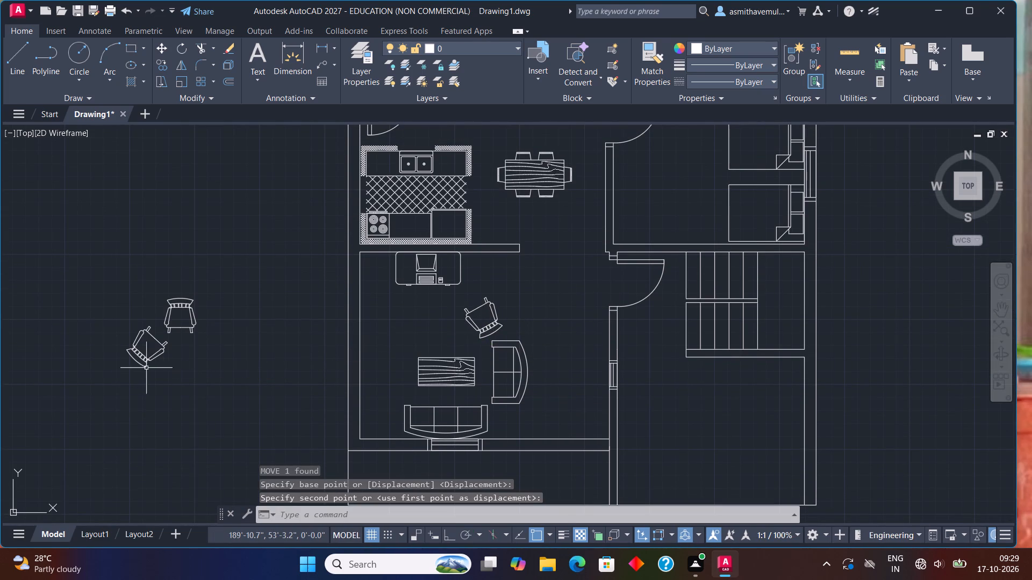
# Move the chair facing diagonally up to the right into the living room, above and left of the coffee table.
pyautogui.click(132, 363)
pyautogui.click(131, 360)
pyautogui.click(140, 356)
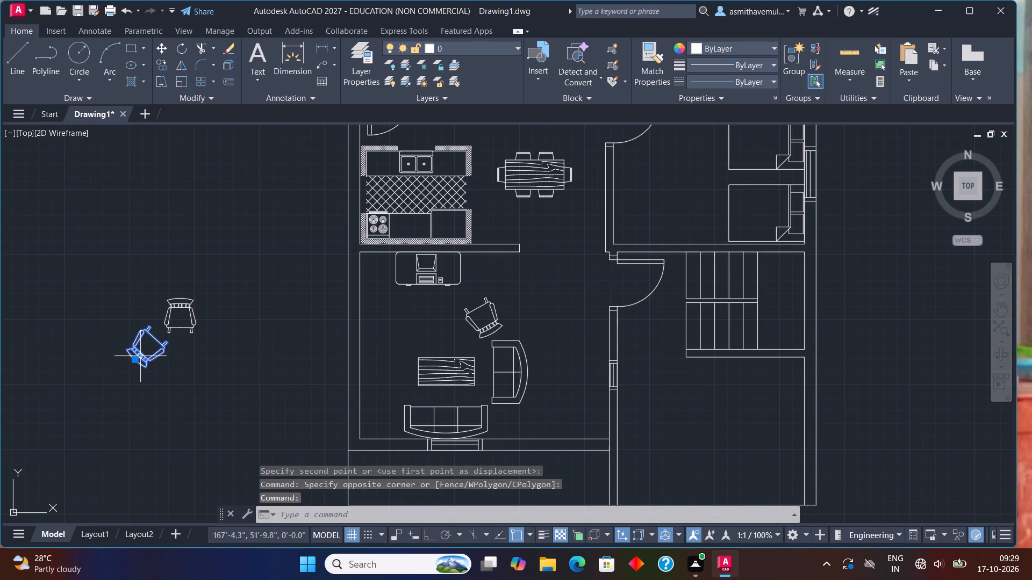
pyautogui.press('m')
pyautogui.press('Return')
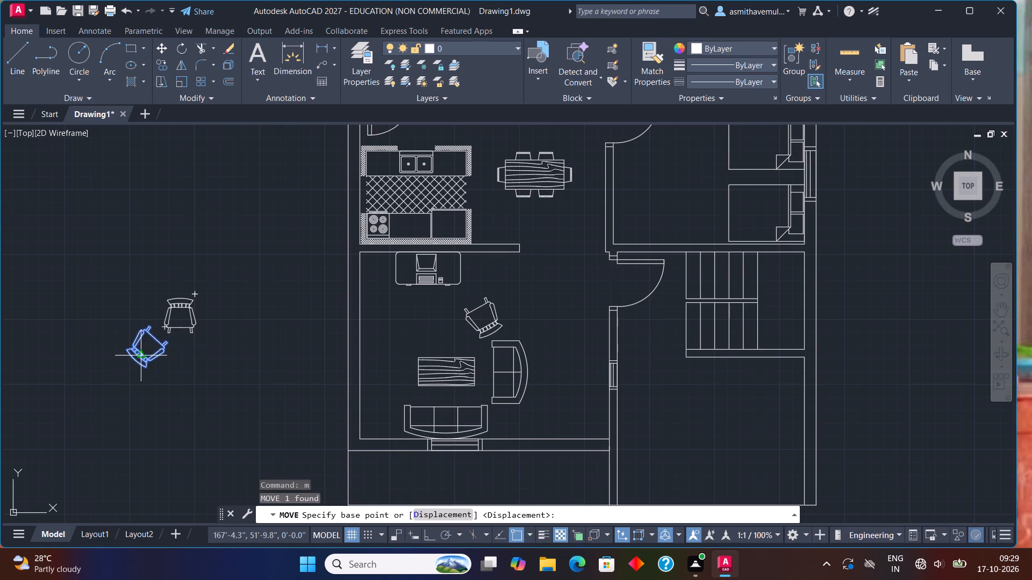
pyautogui.click(132, 363)
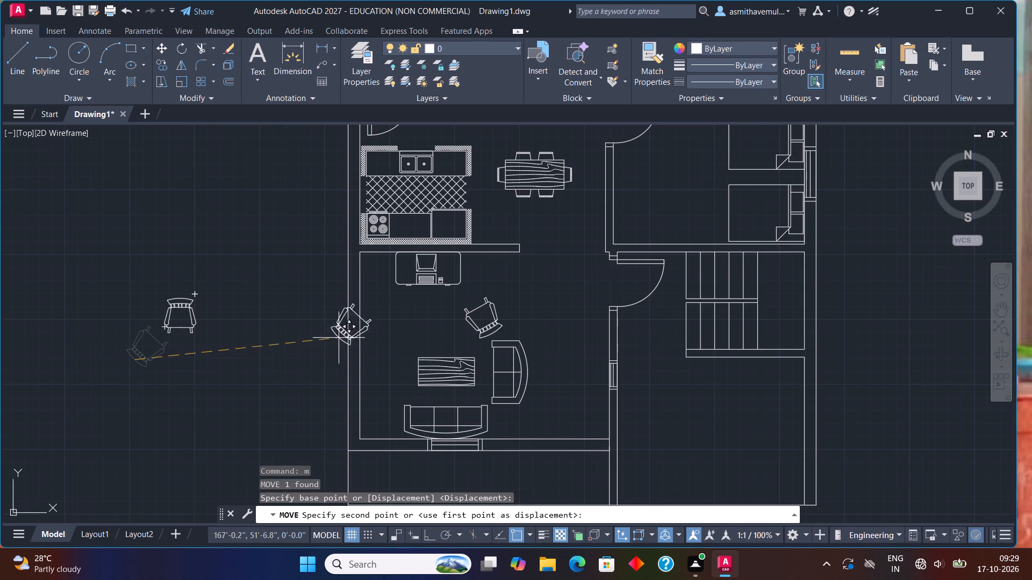
pyautogui.click(383, 338)
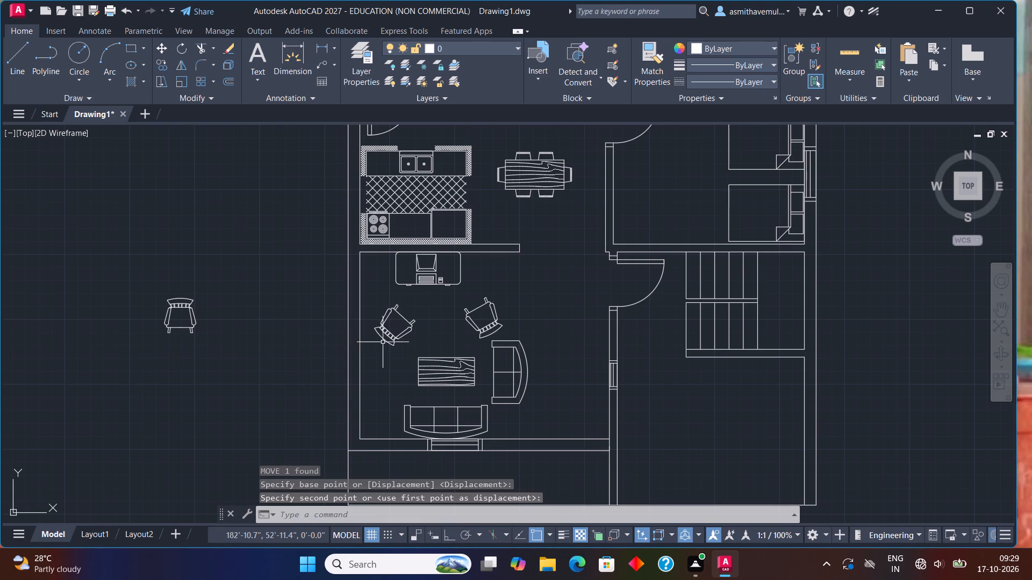
# Copy the remaining chair outside the plan once, a short distance straight above itself.
pyautogui.scroll(-1, 405, 375)
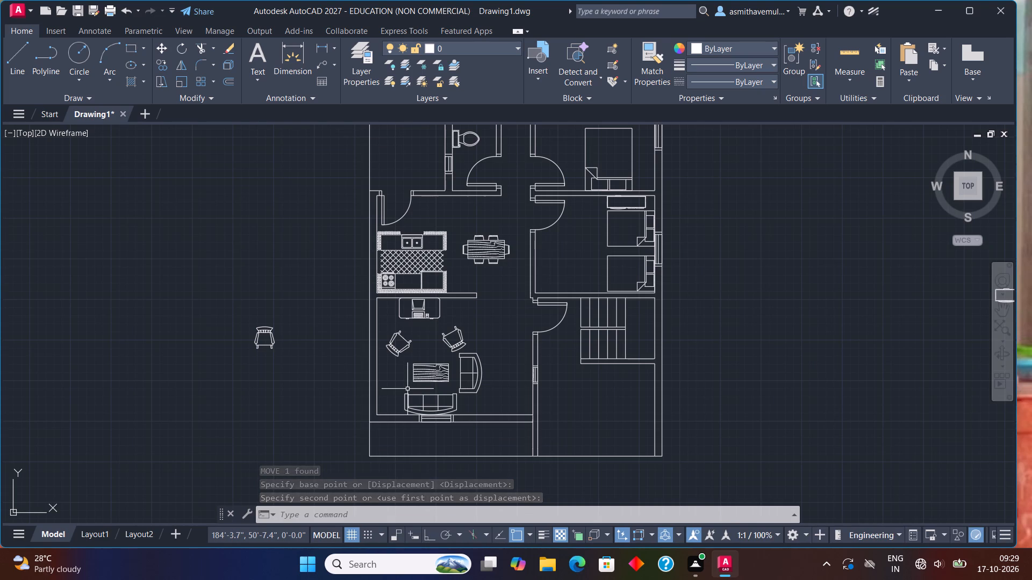
pyautogui.scroll(-1, 521, 237)
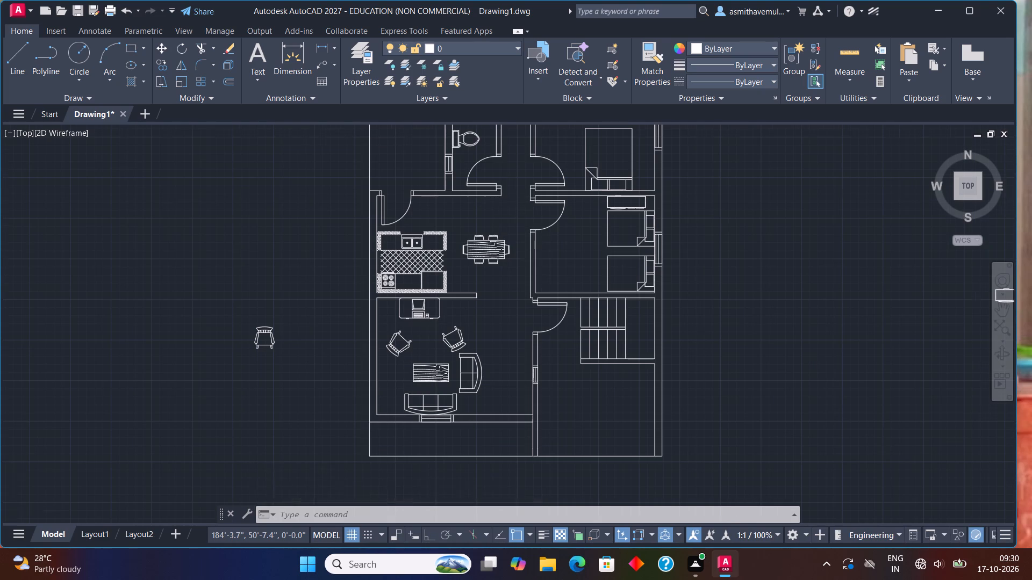
pyautogui.scroll(1, 453, 298)
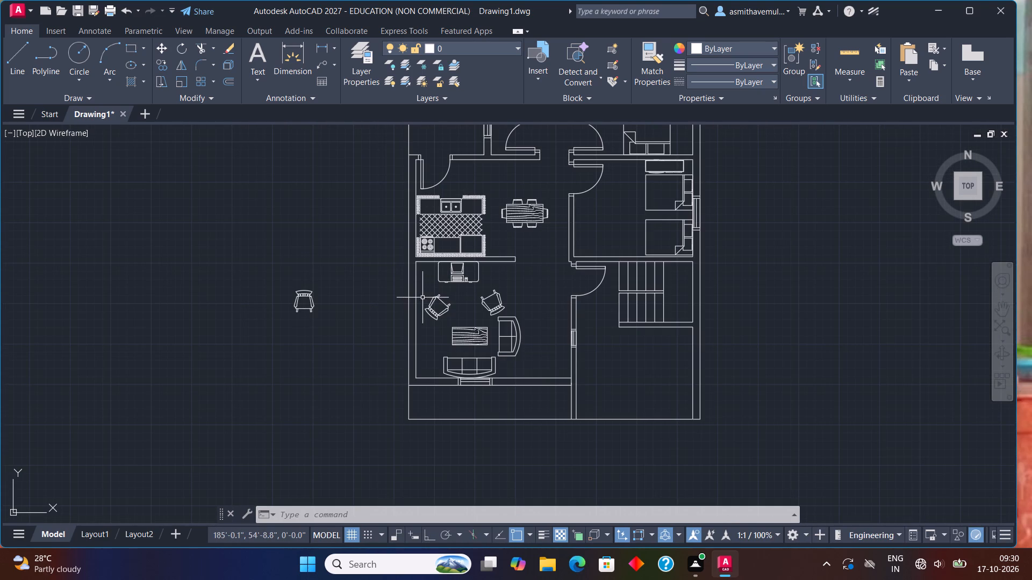
pyautogui.moveTo(328, 300); pyautogui.dragTo(240, 317)
pyautogui.write('copy')
pyautogui.press('Return')
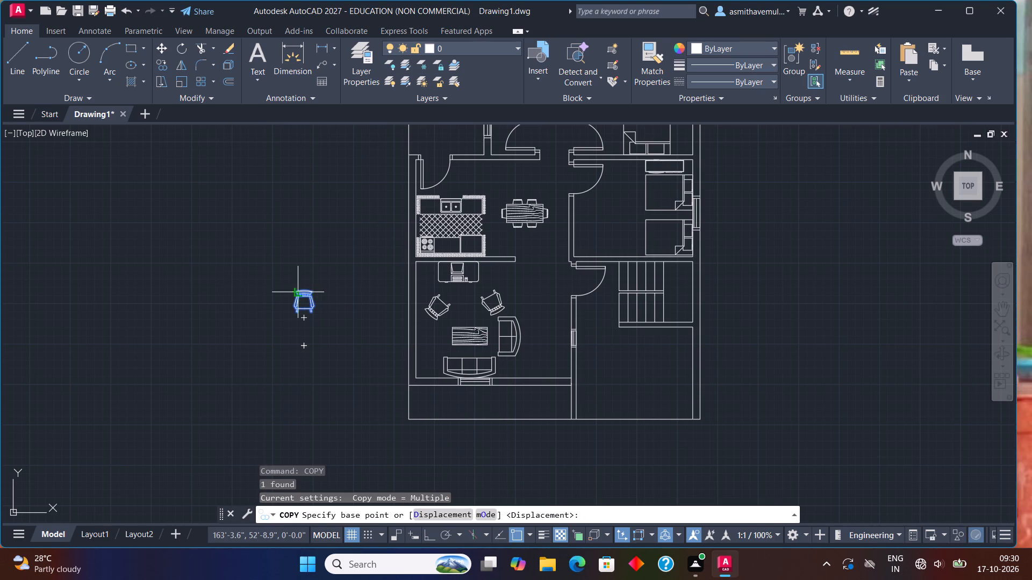
pyautogui.moveTo(309, 288); pyautogui.dragTo(309, 280)
pyautogui.click(312, 227)
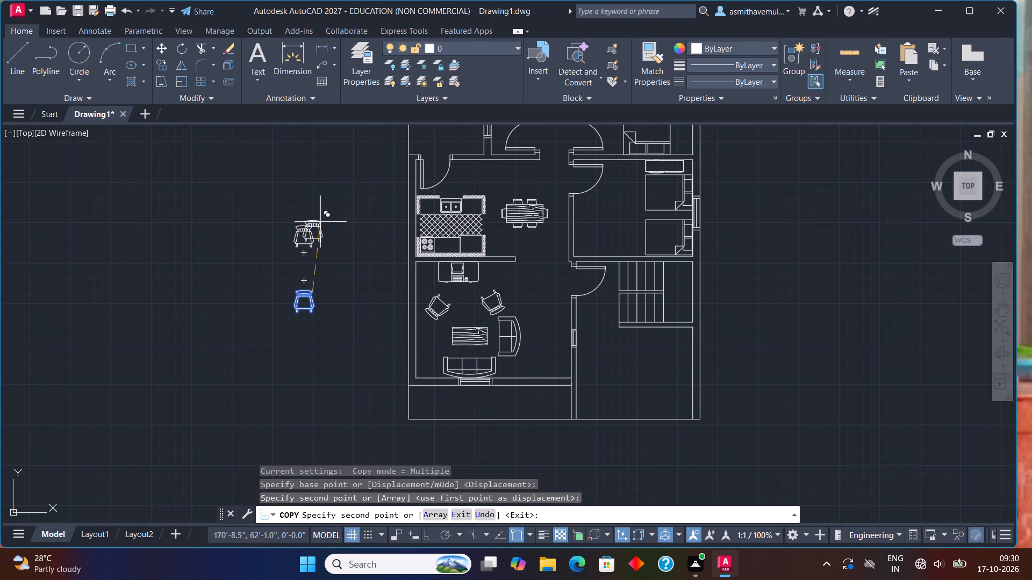
pyautogui.press('Escape')
# Rotate the lower of the two outside chairs by 180° about the middle of its back, with Ortho on.
pyautogui.moveTo(324, 291); pyautogui.dragTo(268, 328)
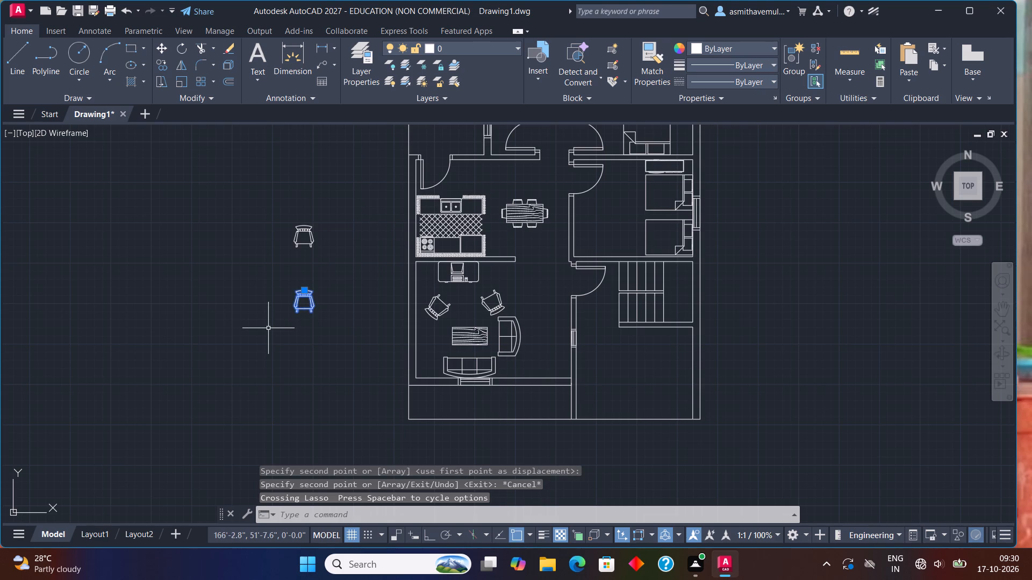
pyautogui.press('r')
pyautogui.press('o')
pyautogui.press('Return')
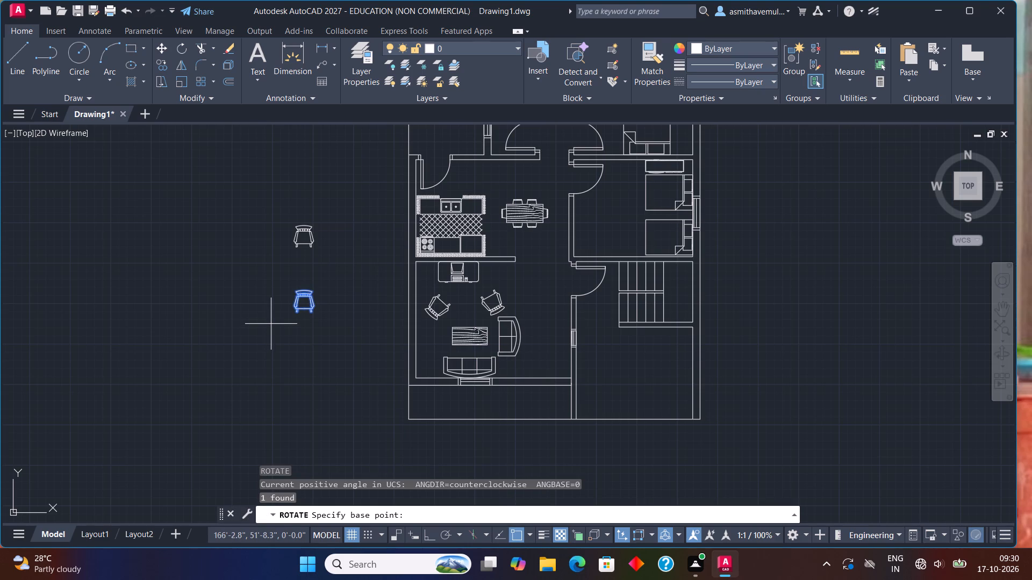
pyautogui.press('F8')
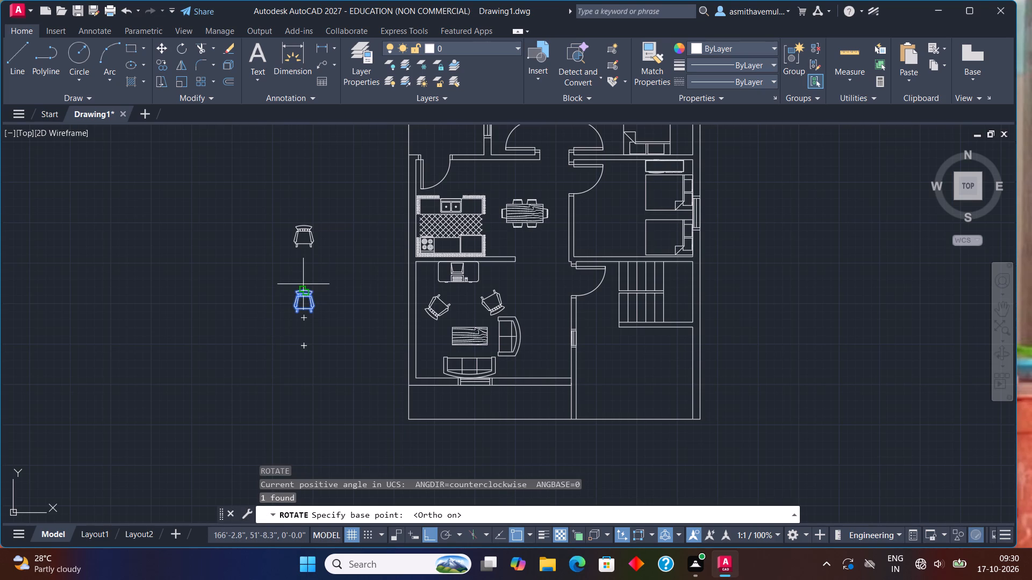
pyautogui.click(303, 284)
pyautogui.click(262, 304)
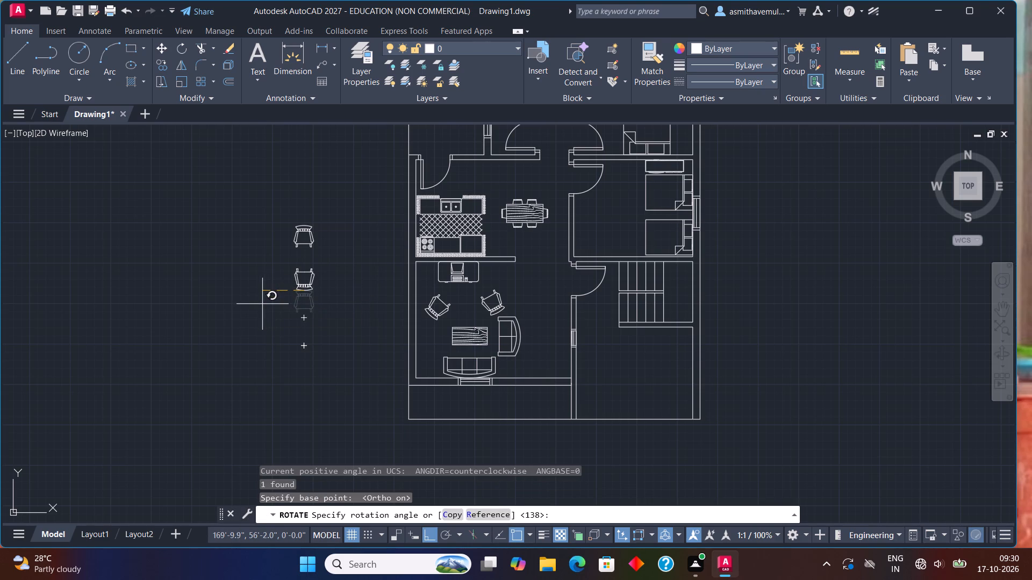
# Move the 180° rotated chair, with Ortho off, into the two-bed room with its back against the lower wall.
pyautogui.click(298, 291)
pyautogui.press('m')
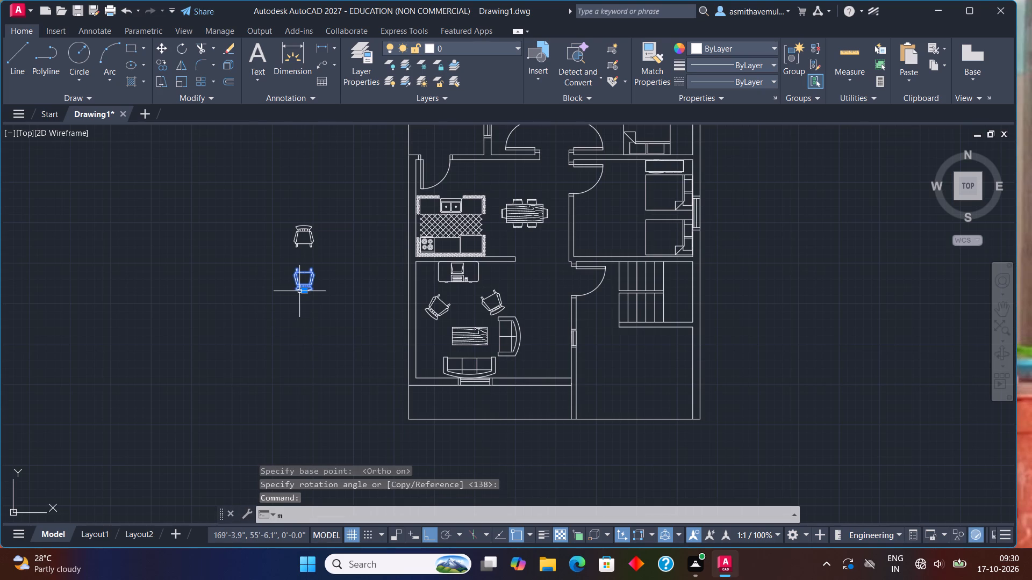
pyautogui.press('Return')
pyautogui.press('F8')
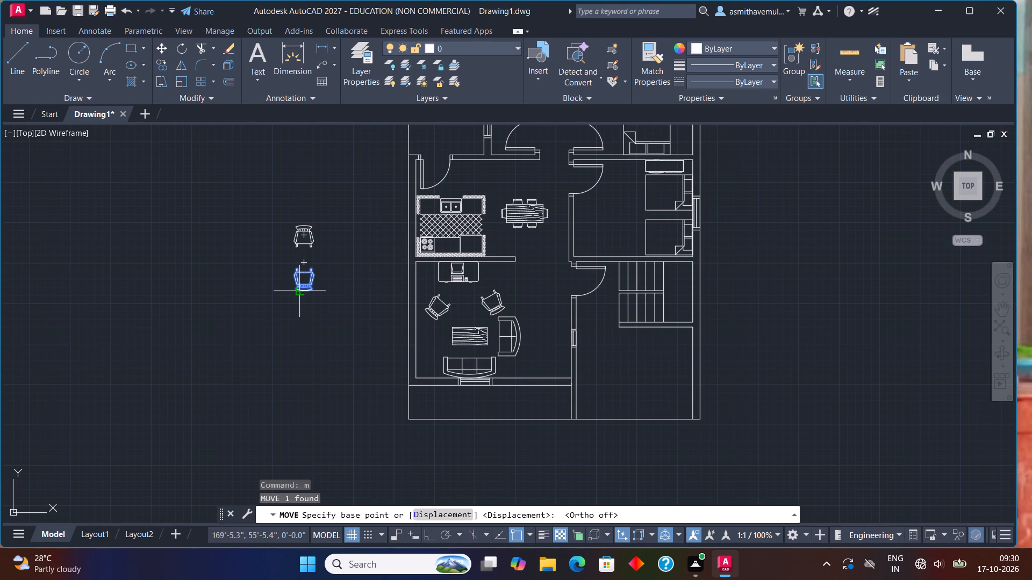
pyautogui.moveTo(304, 292); pyautogui.dragTo(307, 292)
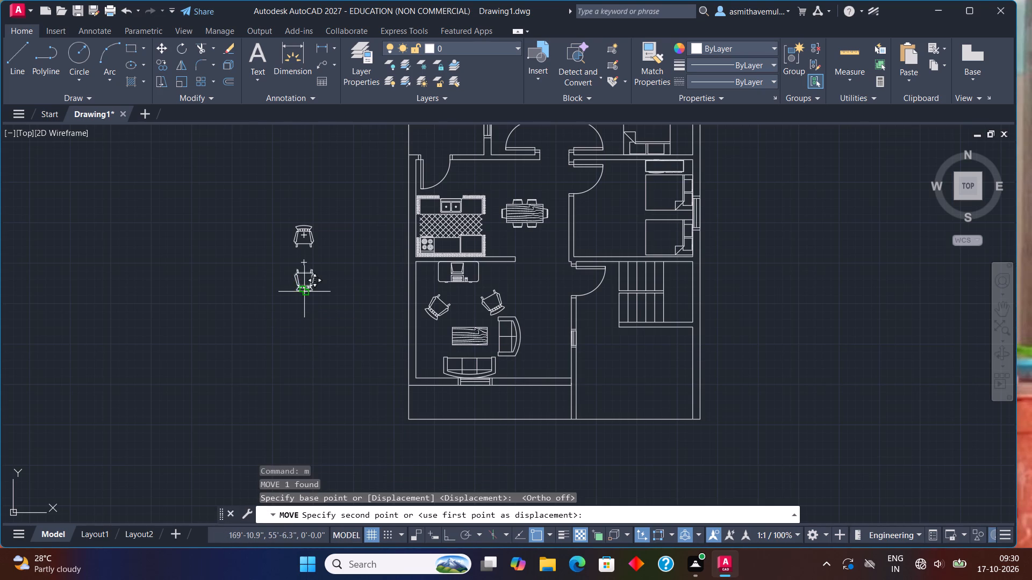
pyautogui.moveTo(307, 292); pyautogui.dragTo(313, 292)
pyautogui.scroll(1, 591, 262)
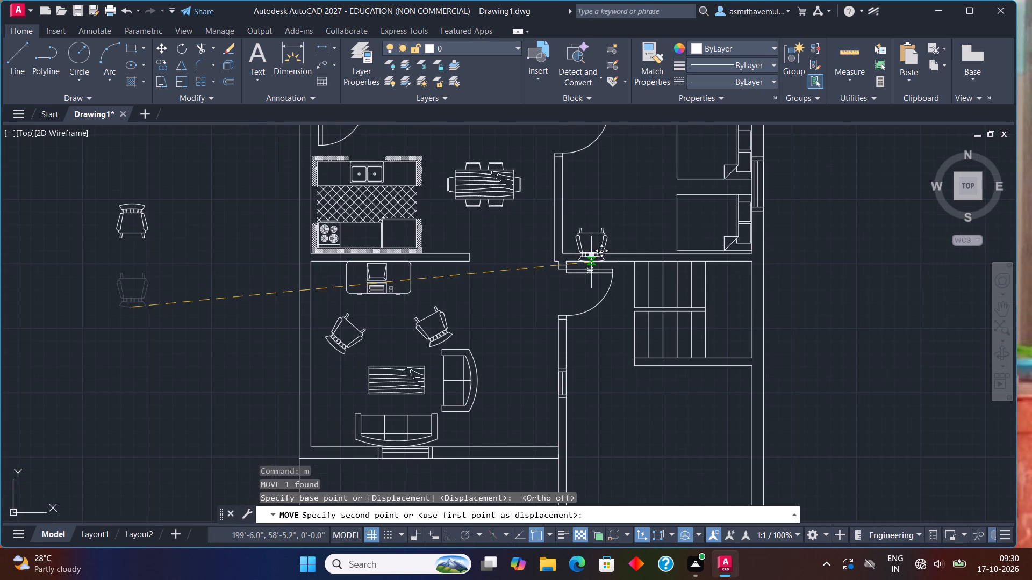
pyautogui.scroll(1, 612, 244)
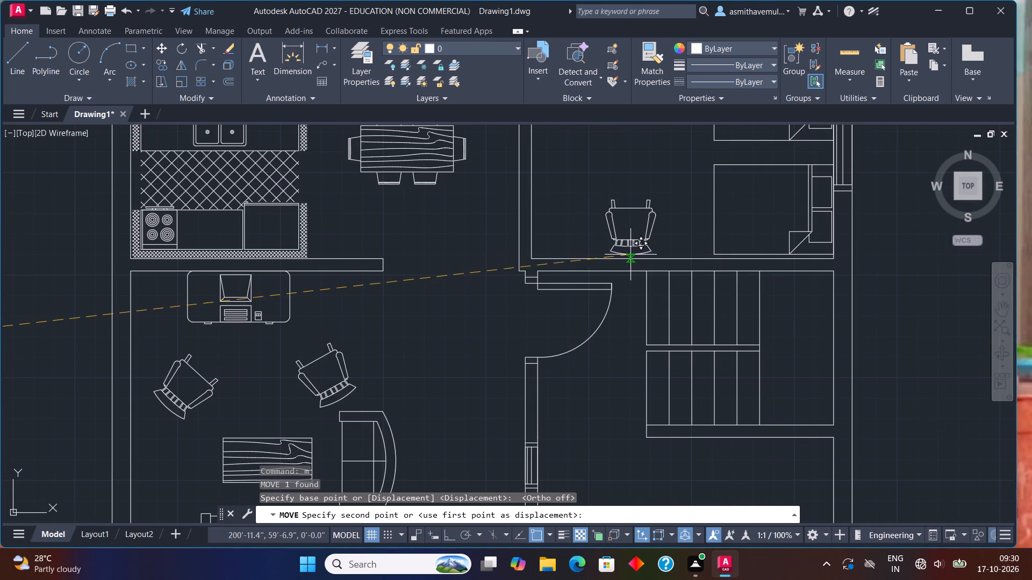
pyautogui.click(630, 257)
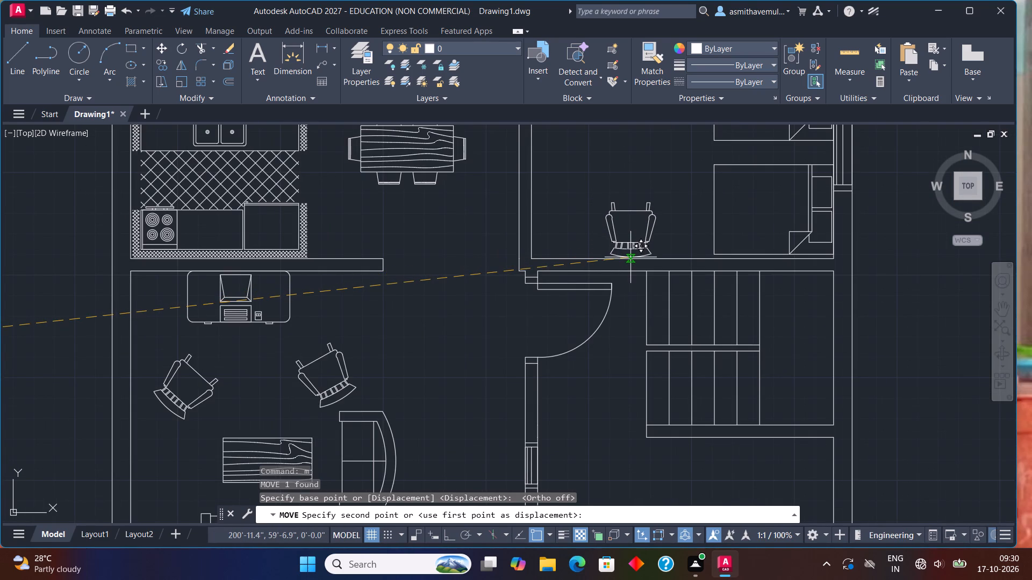
# Rotate the last chair left of the plan by 90° counterclockwise about the middle of its back, with Ortho on.
pyautogui.scroll(-2, 528, 260)
pyautogui.moveTo(512, 263); pyautogui.dragTo(552, 385, button='middle')
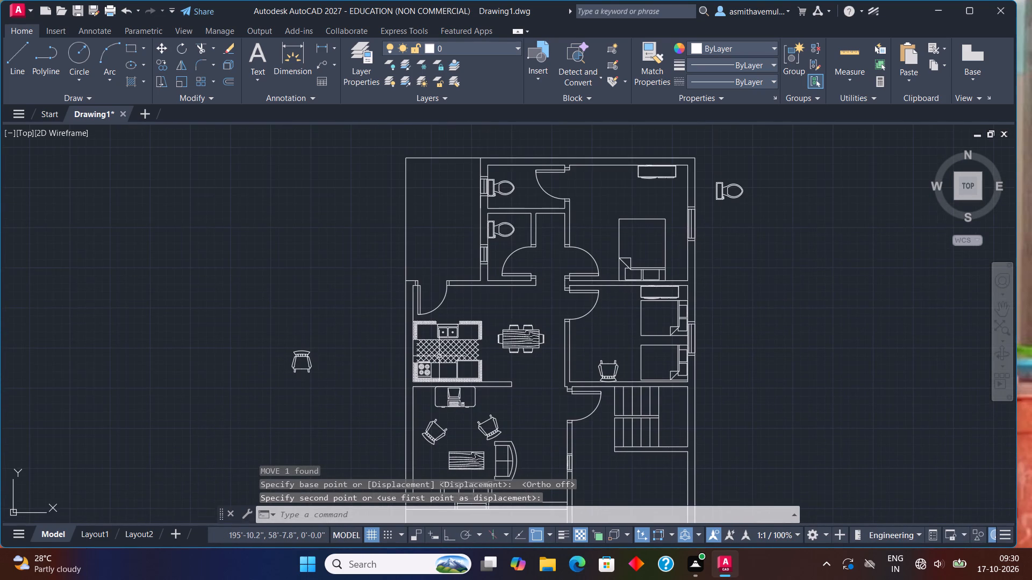
pyautogui.moveTo(283, 371); pyautogui.dragTo(197, 372)
pyautogui.moveTo(268, 354); pyautogui.dragTo(361, 354)
pyautogui.moveTo(360, 354); pyautogui.dragTo(205, 384)
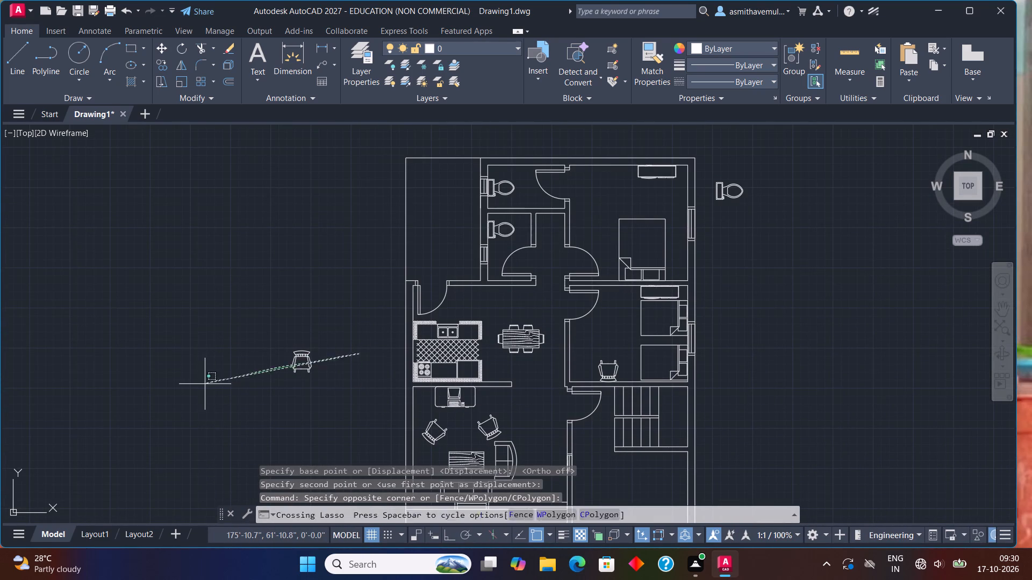
pyautogui.moveTo(205, 384); pyautogui.dragTo(204, 384)
pyautogui.write('ro')
pyautogui.press('Return')
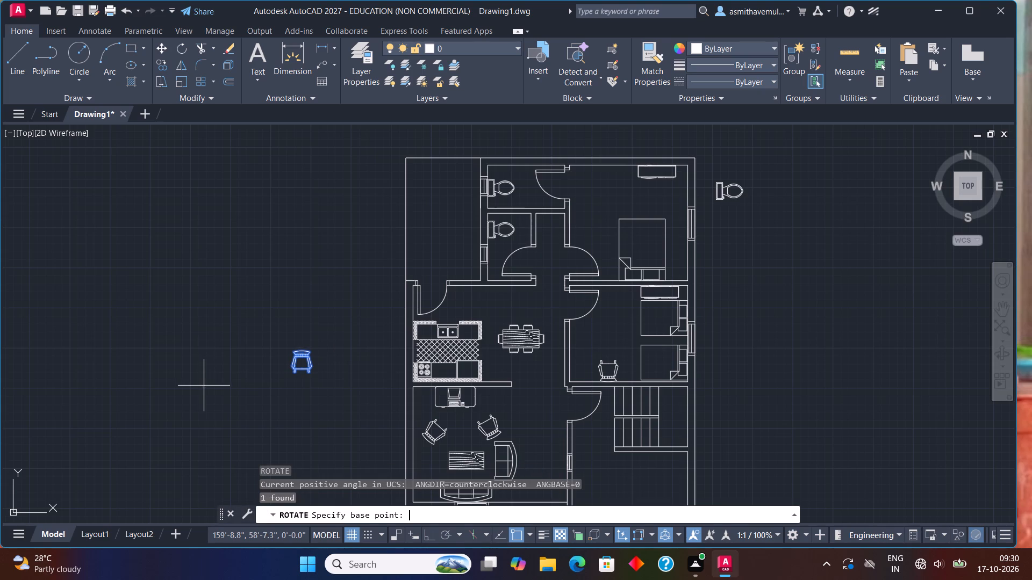
pyautogui.click(306, 350)
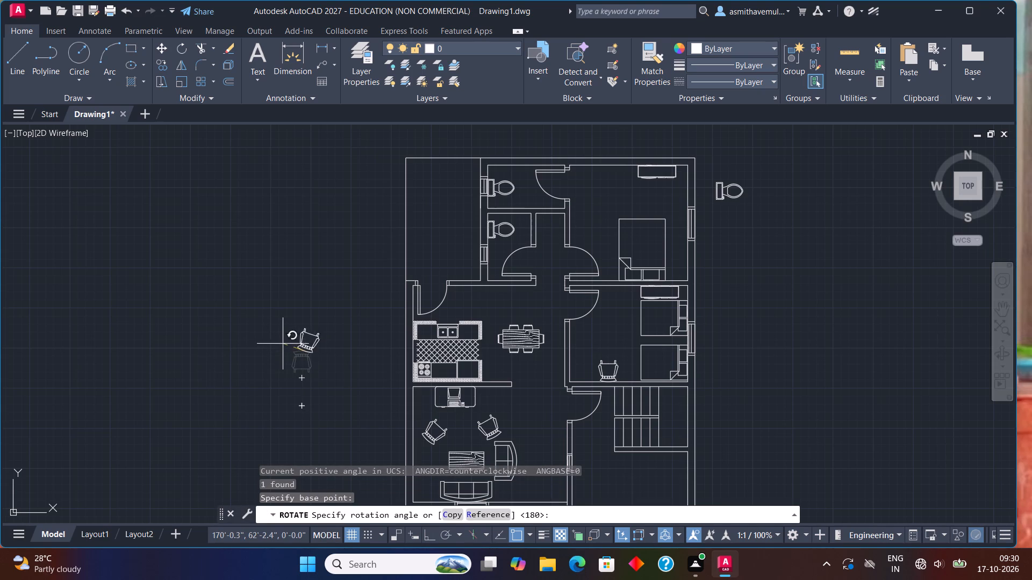
pyautogui.press('F8')
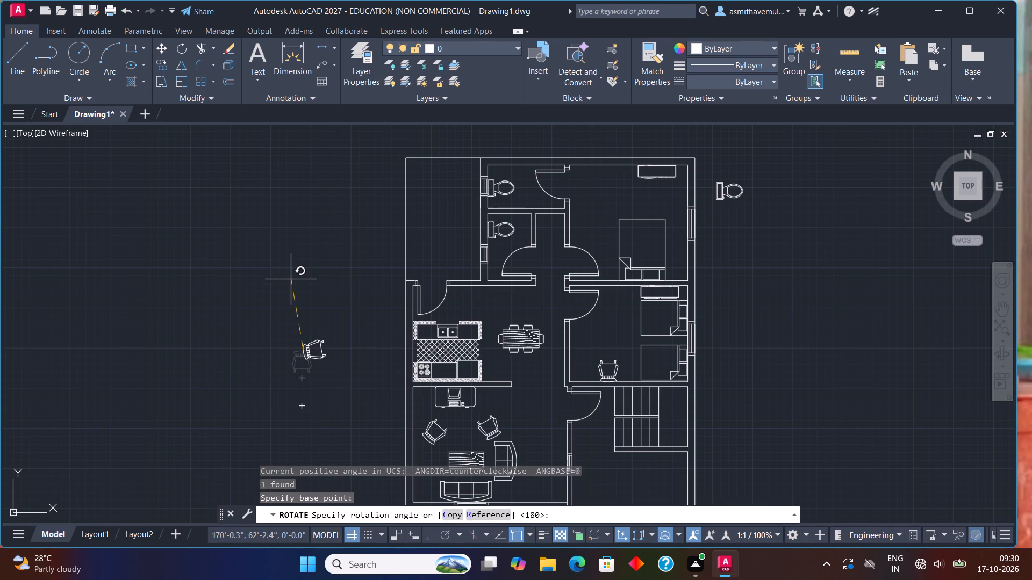
pyautogui.click(293, 276)
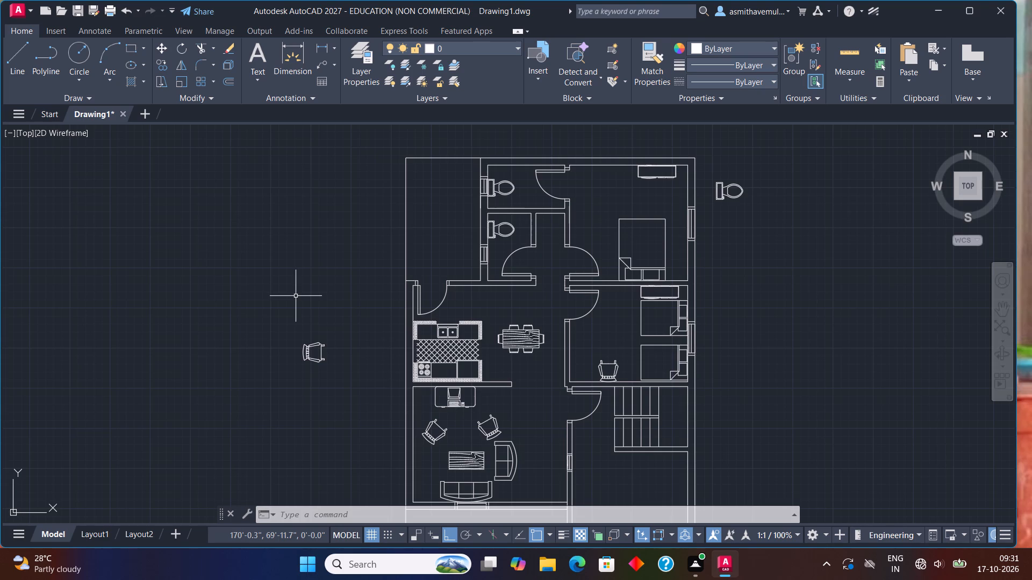
# Move the rotated chair, with Ortho off, into the upper single-bed room with its back against the left wall, above the door.
pyautogui.press('m')
pyautogui.press('Return')
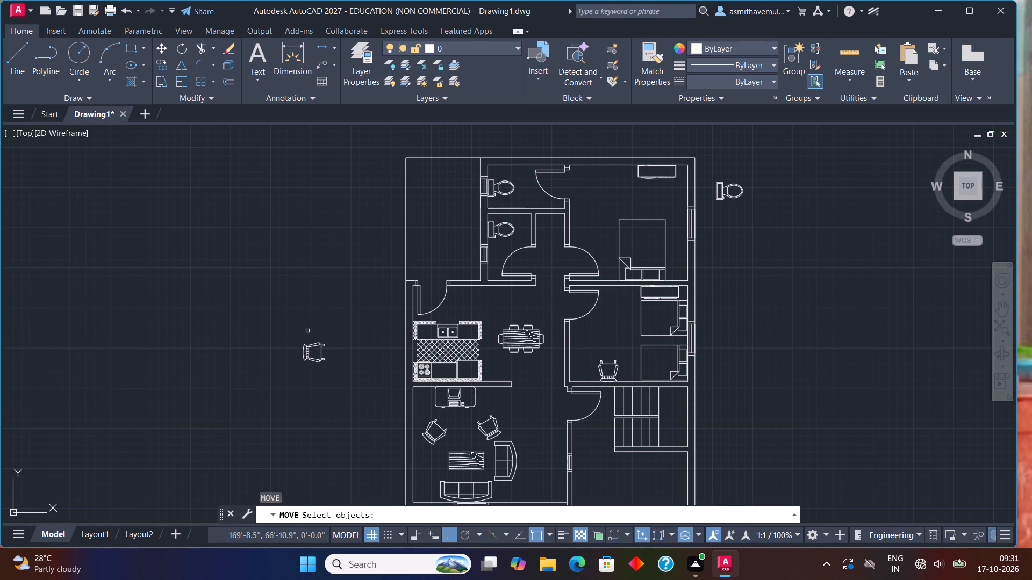
pyautogui.click(318, 365)
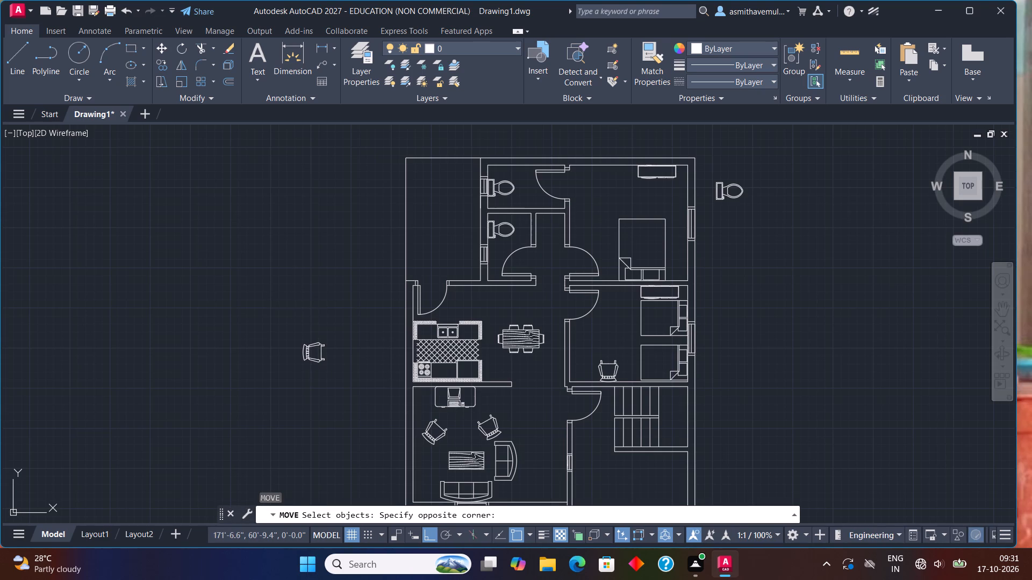
pyautogui.click(318, 356)
pyautogui.press('Return')
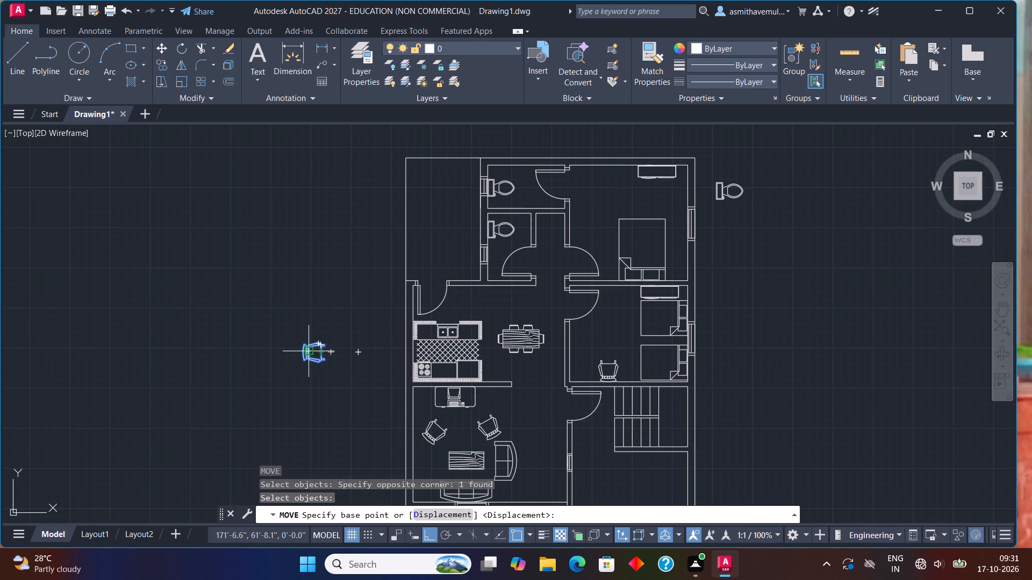
pyautogui.moveTo(303, 351); pyautogui.dragTo(307, 347)
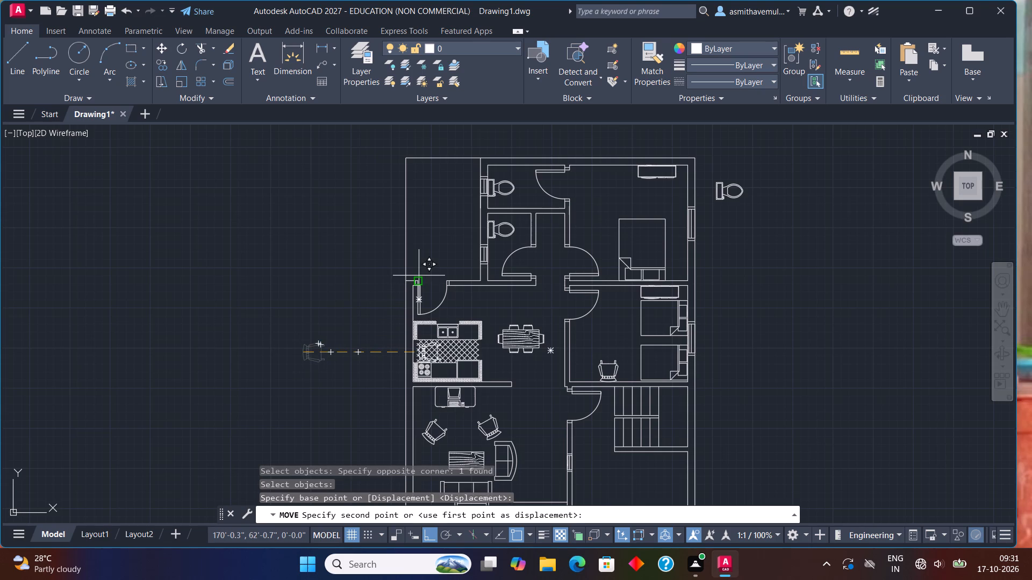
pyautogui.press('F8')
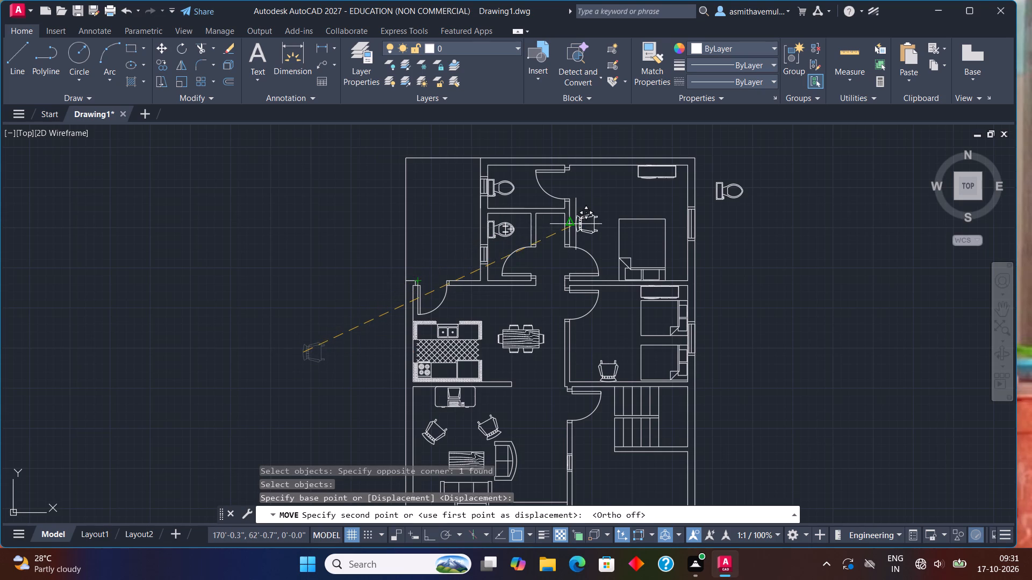
pyautogui.scroll(2, 576, 223)
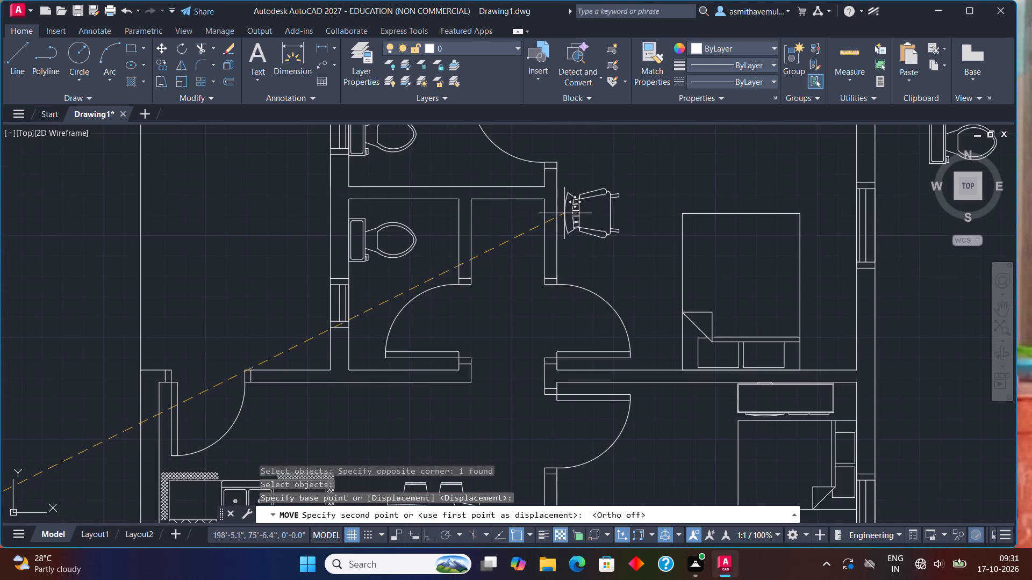
pyautogui.click(563, 207)
# Scale the round lamp block outside the plan up slightly, freehand, from about its centre.
pyautogui.scroll(-1, 560, 265)
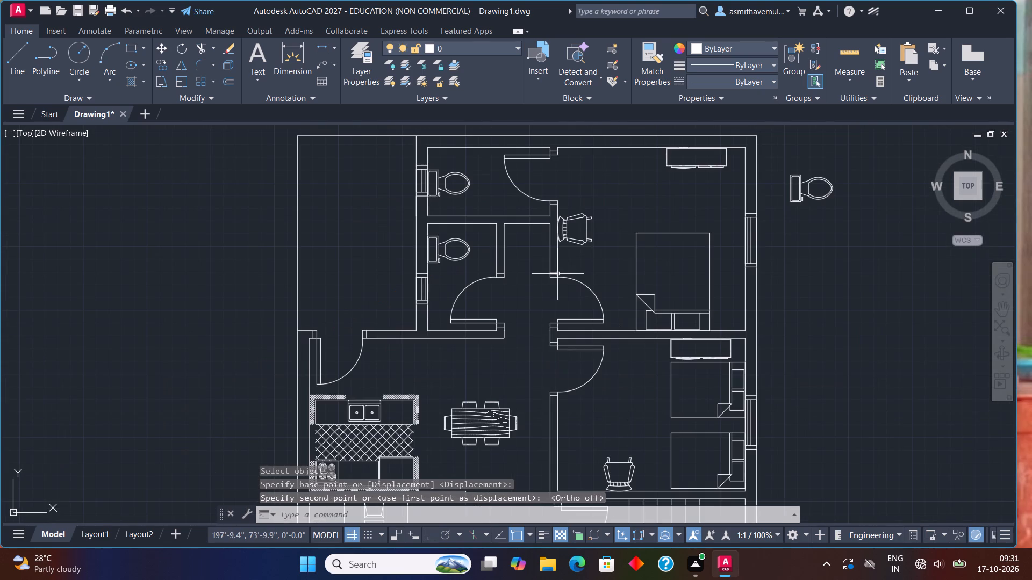
pyautogui.scroll(-1, 557, 274)
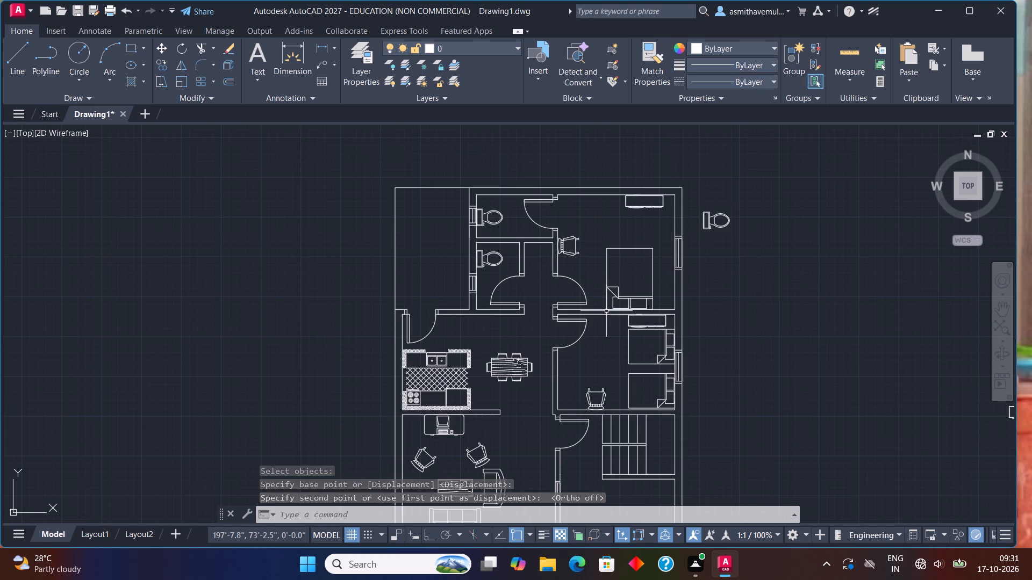
pyautogui.moveTo(607, 311); pyautogui.dragTo(512, 257, button='middle')
pyautogui.scroll(-1, 512, 257)
pyautogui.scroll(1, 756, 343)
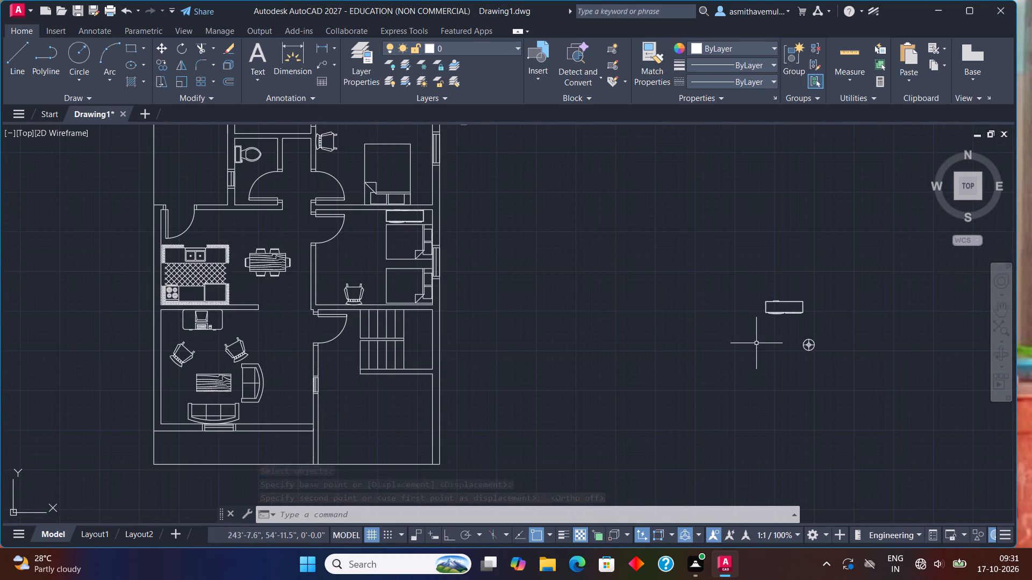
pyautogui.click(805, 349)
pyautogui.press('s')
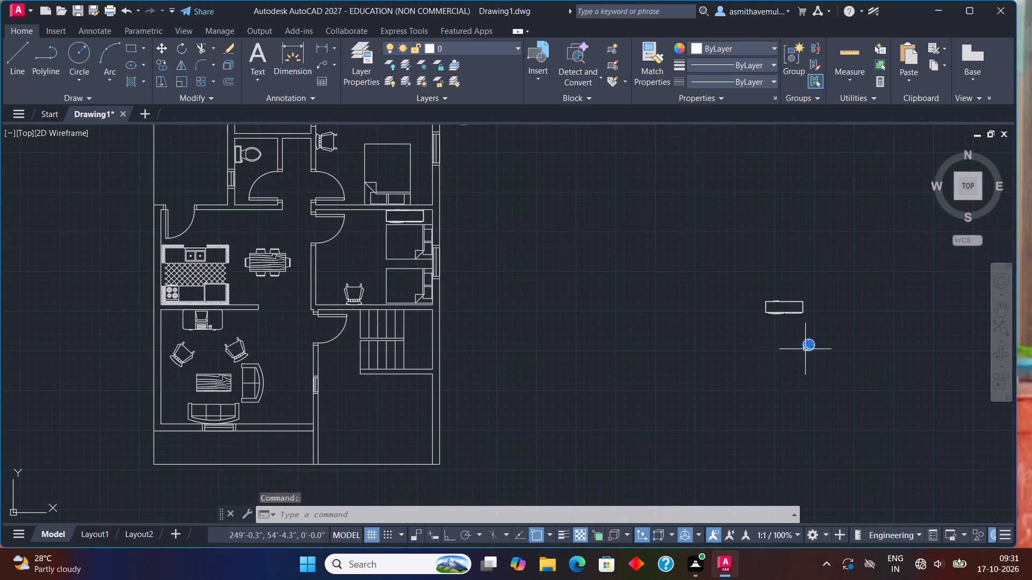
pyautogui.write('ca')
pyautogui.write('le')
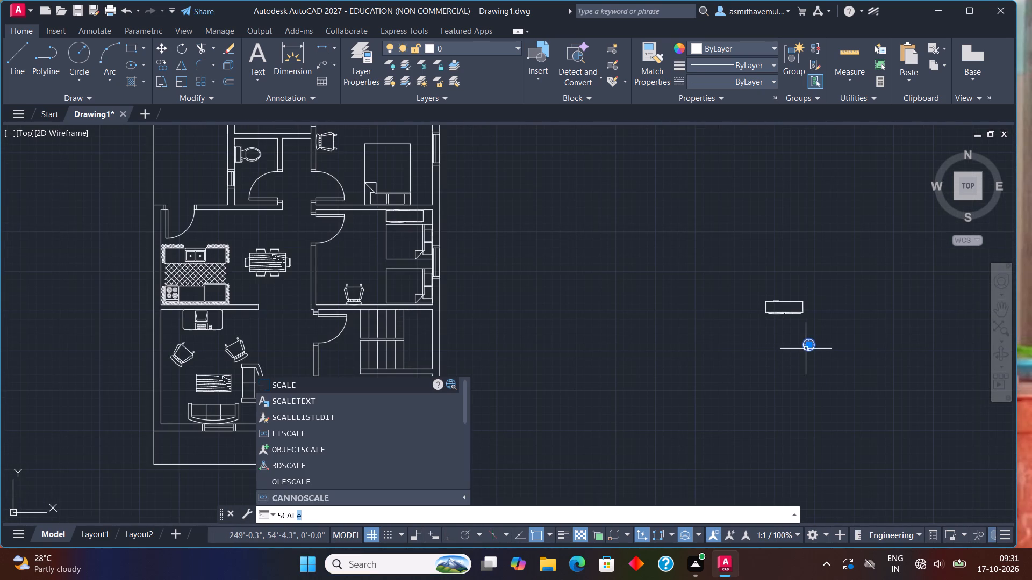
pyautogui.press('Return')
pyautogui.click(807, 345)
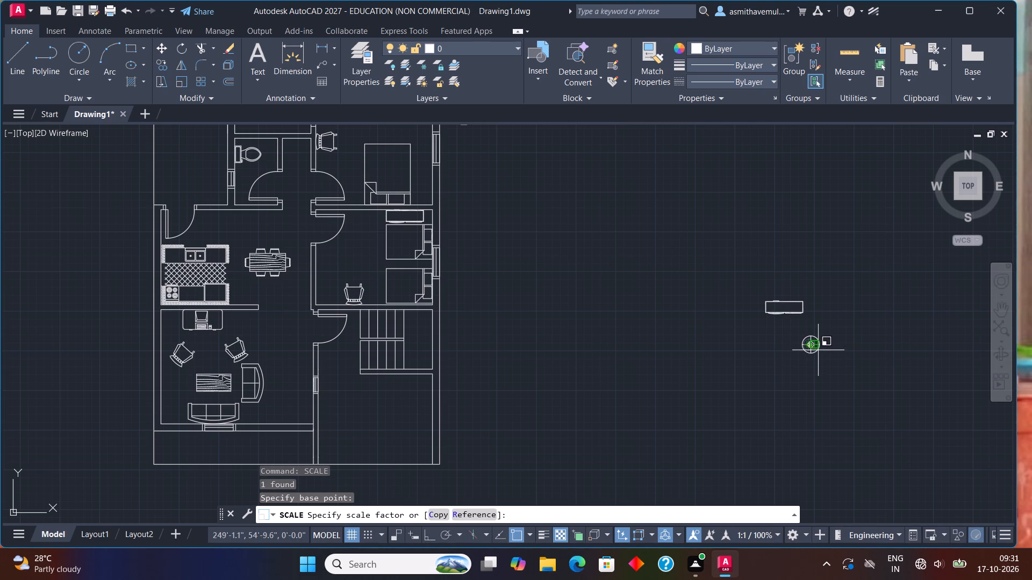
pyautogui.click(818, 350)
# Copy the enlarged round lamp block to both sides of the bed's pillow end in the upper single-bed room.
pyautogui.click(815, 346)
pyautogui.write('co')
pyautogui.write('py')
pyautogui.press('Return')
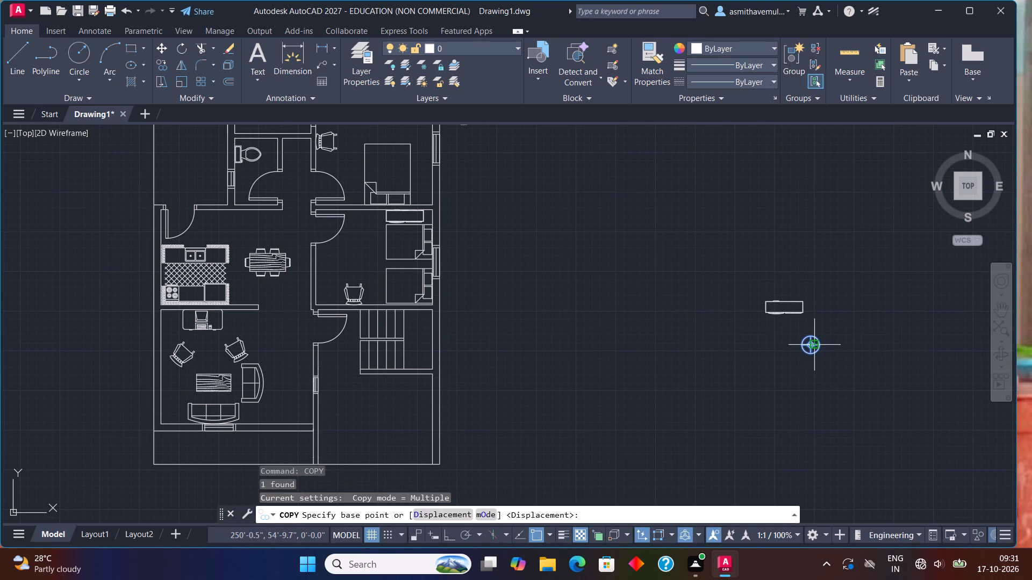
pyautogui.click(809, 343)
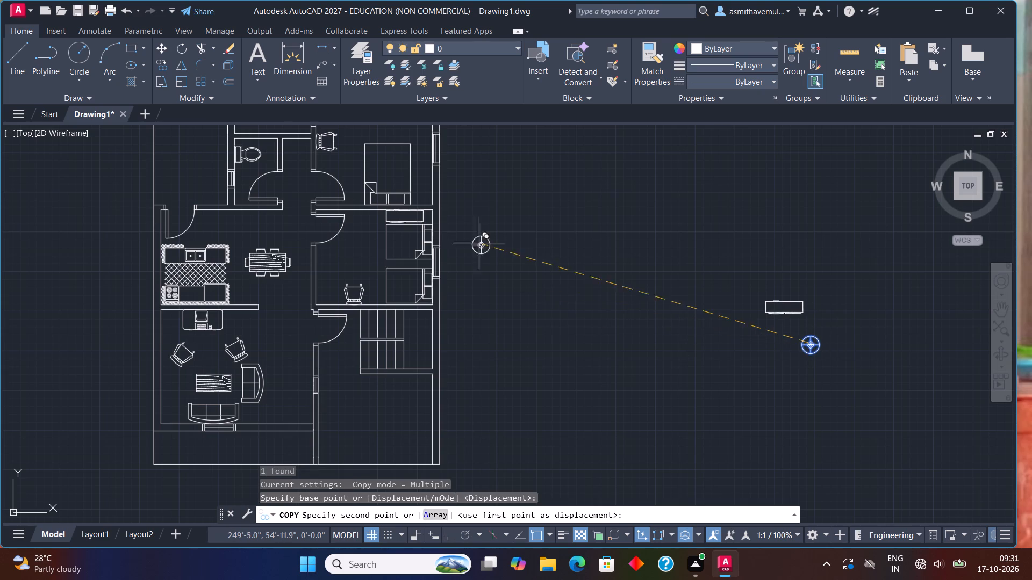
pyautogui.scroll(2, 428, 206)
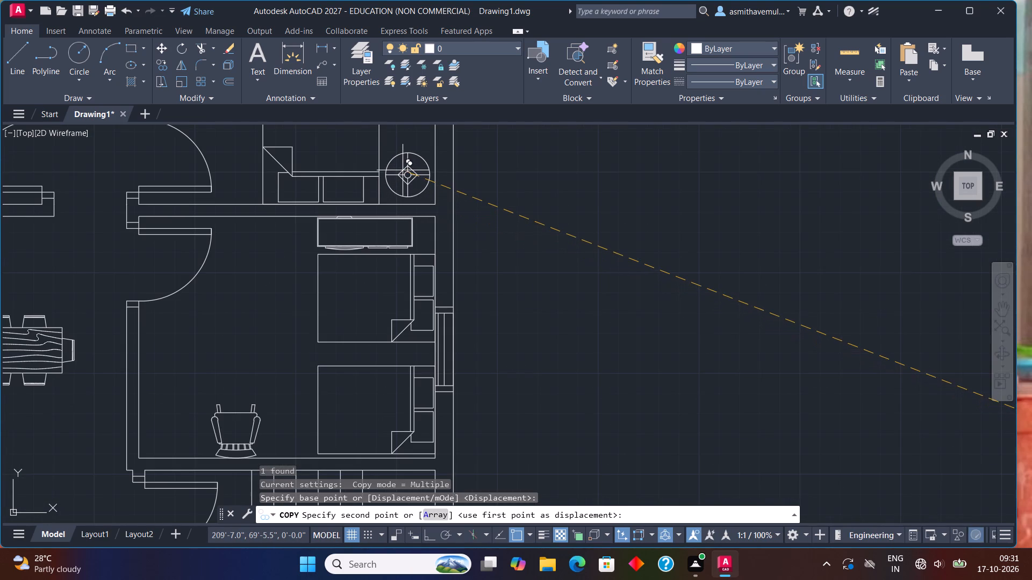
pyautogui.click(403, 164)
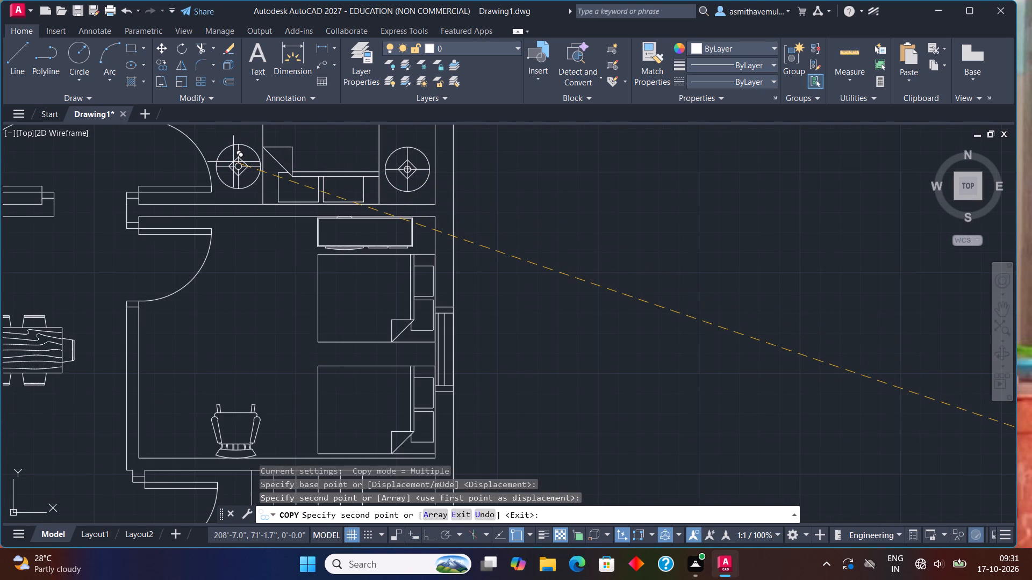
pyautogui.click(231, 162)
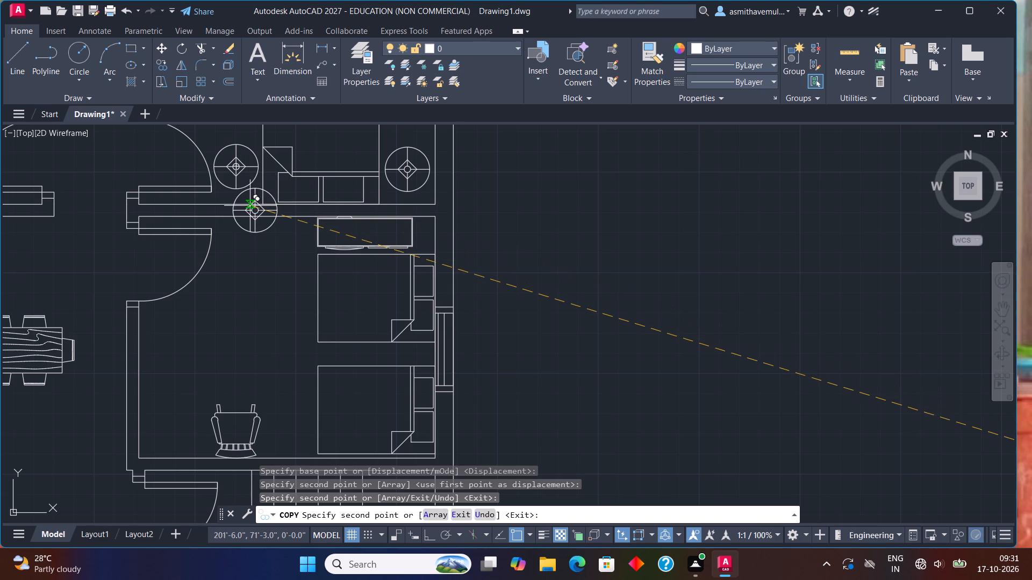
# Place two more copies of the round lamp block in the living room, one at each end of the three-seat sofa by the window.
pyautogui.scroll(-2, 253, 267)
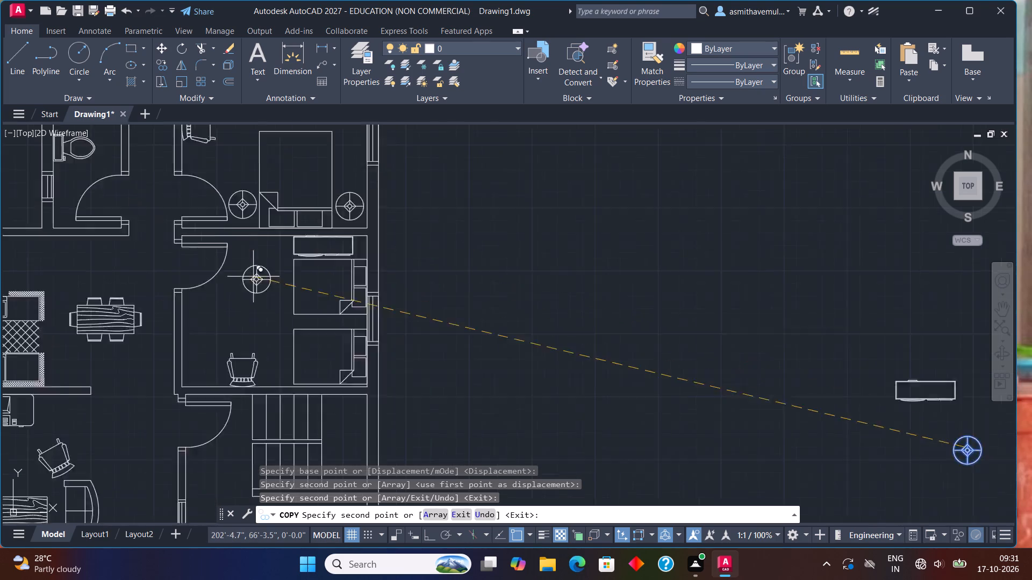
pyautogui.moveTo(230, 394); pyautogui.dragTo(508, 252, button='middle')
pyautogui.scroll(1, 450, 324)
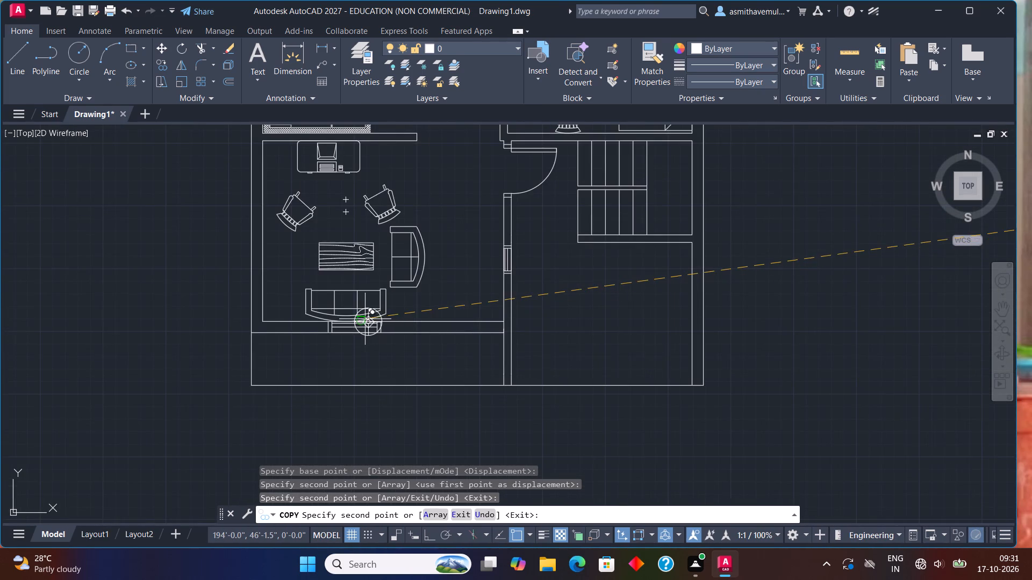
pyautogui.scroll(1, 365, 319)
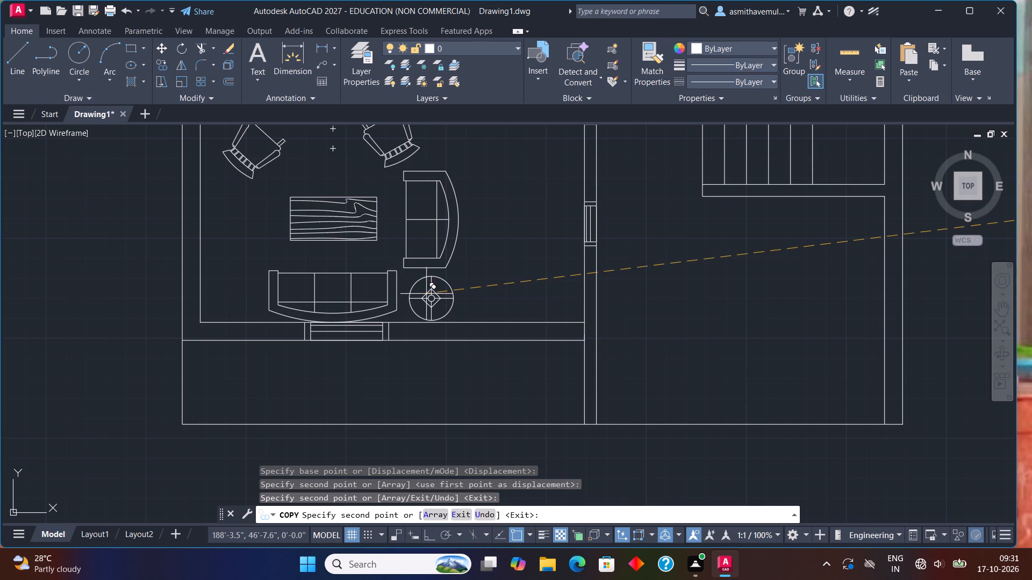
pyautogui.click(425, 292)
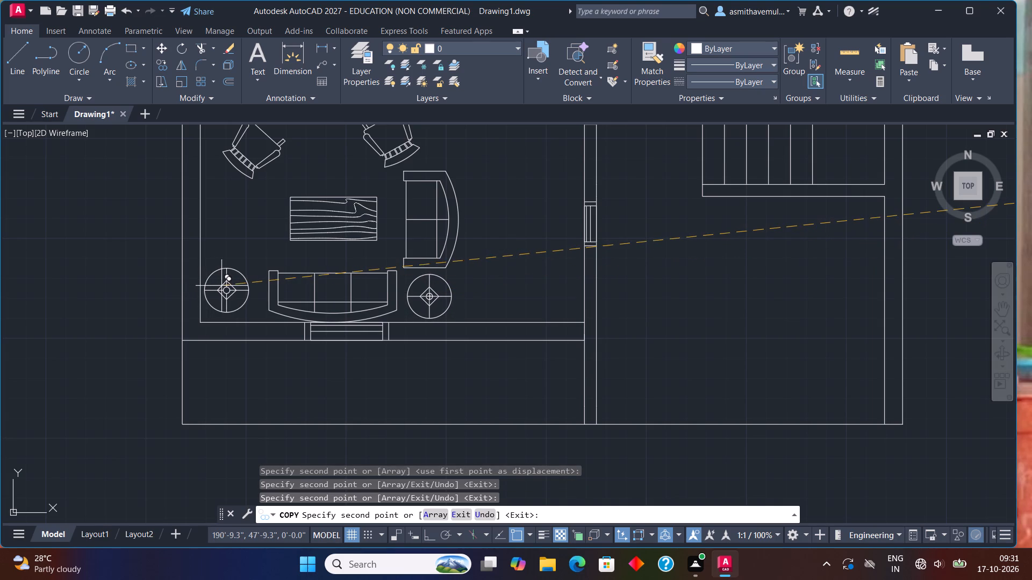
pyautogui.click(230, 286)
pyautogui.press('Escape')
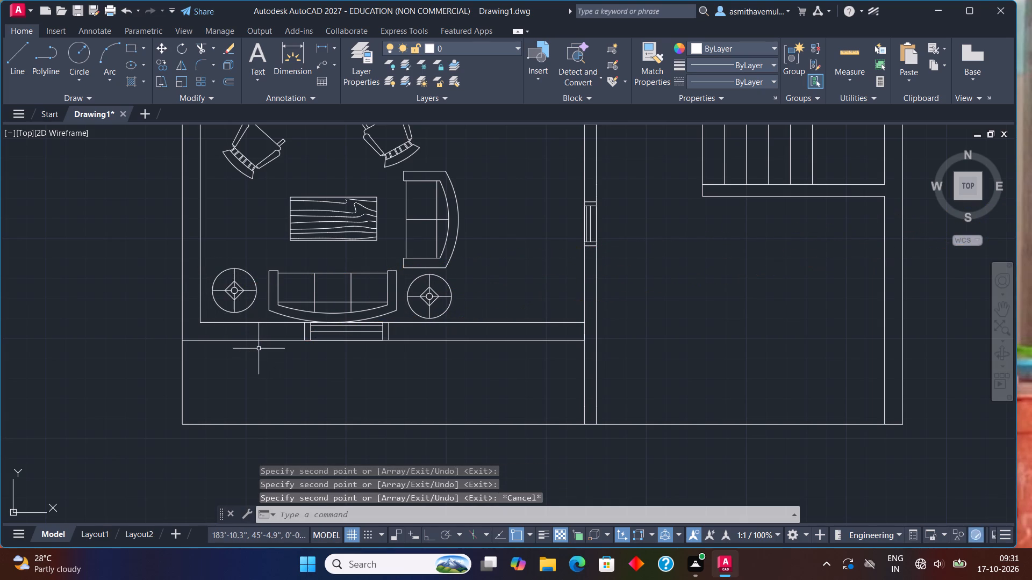
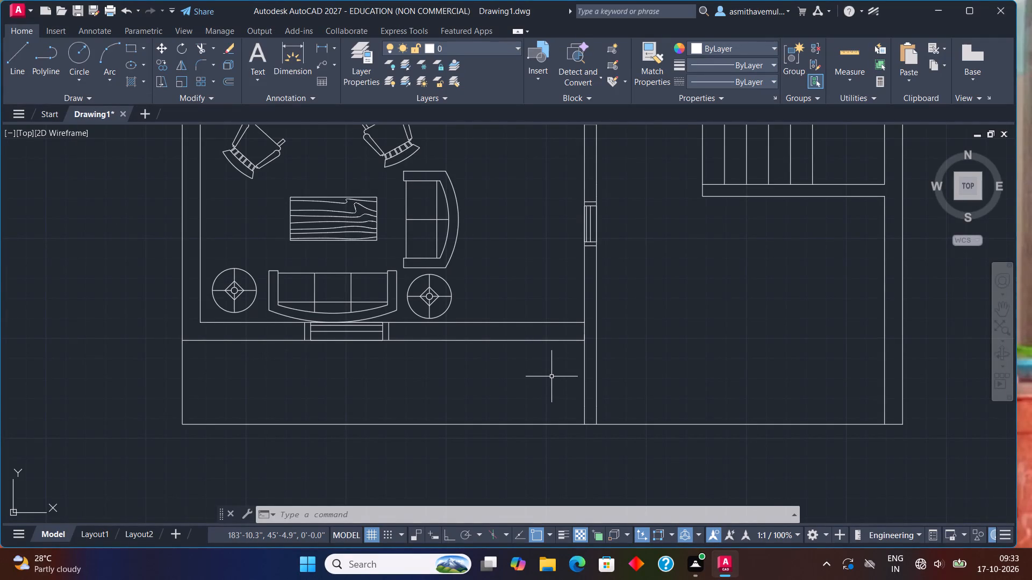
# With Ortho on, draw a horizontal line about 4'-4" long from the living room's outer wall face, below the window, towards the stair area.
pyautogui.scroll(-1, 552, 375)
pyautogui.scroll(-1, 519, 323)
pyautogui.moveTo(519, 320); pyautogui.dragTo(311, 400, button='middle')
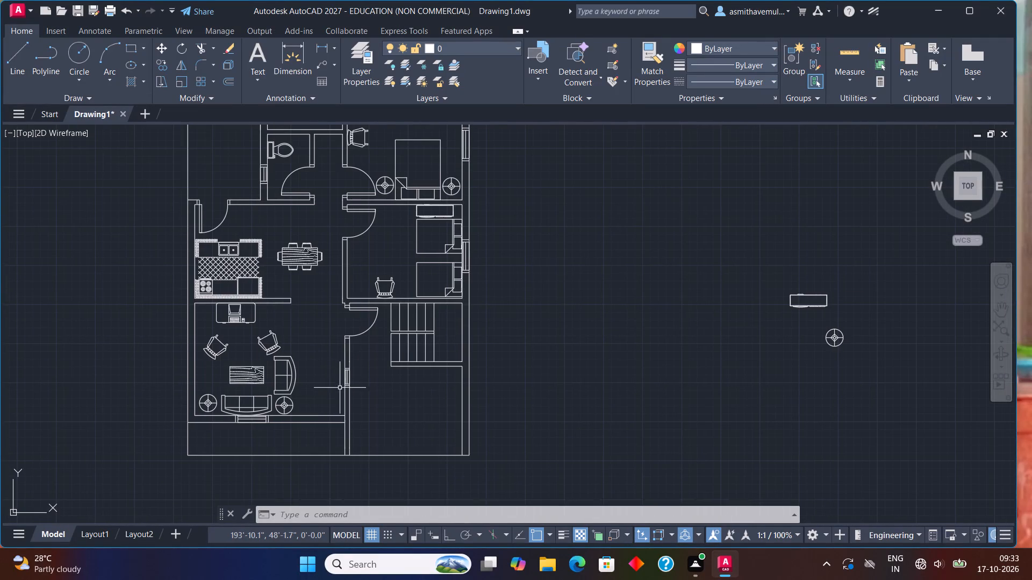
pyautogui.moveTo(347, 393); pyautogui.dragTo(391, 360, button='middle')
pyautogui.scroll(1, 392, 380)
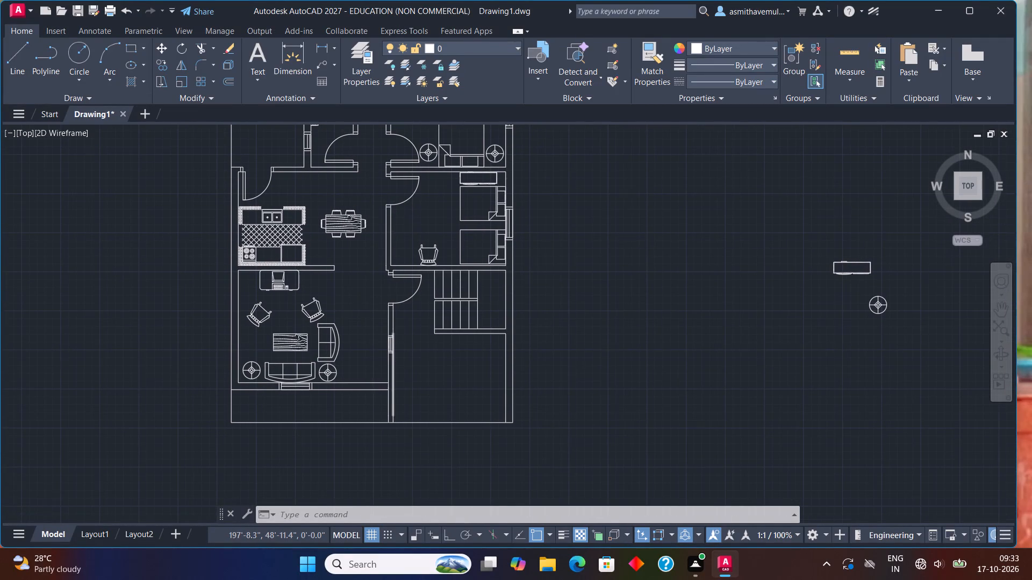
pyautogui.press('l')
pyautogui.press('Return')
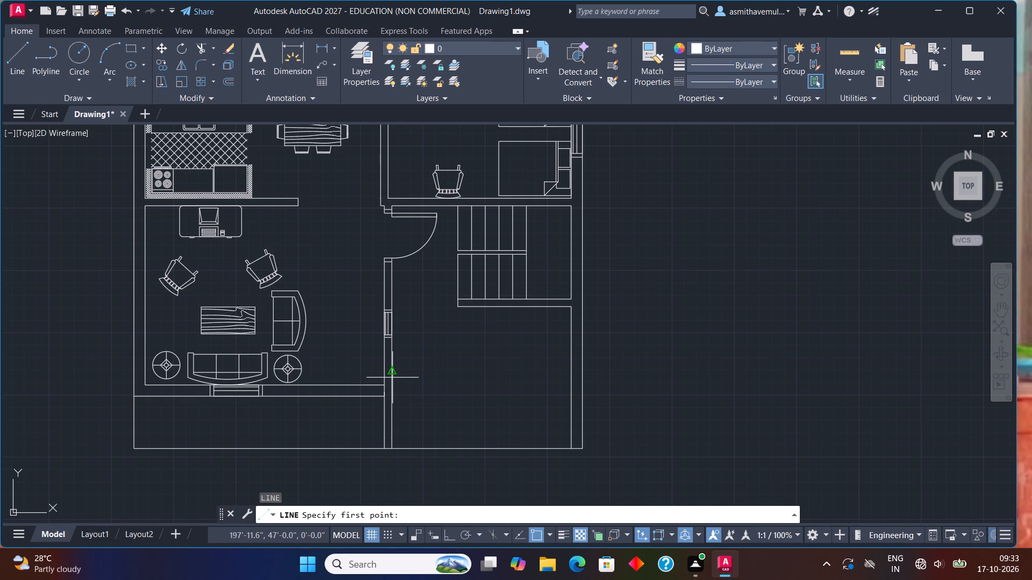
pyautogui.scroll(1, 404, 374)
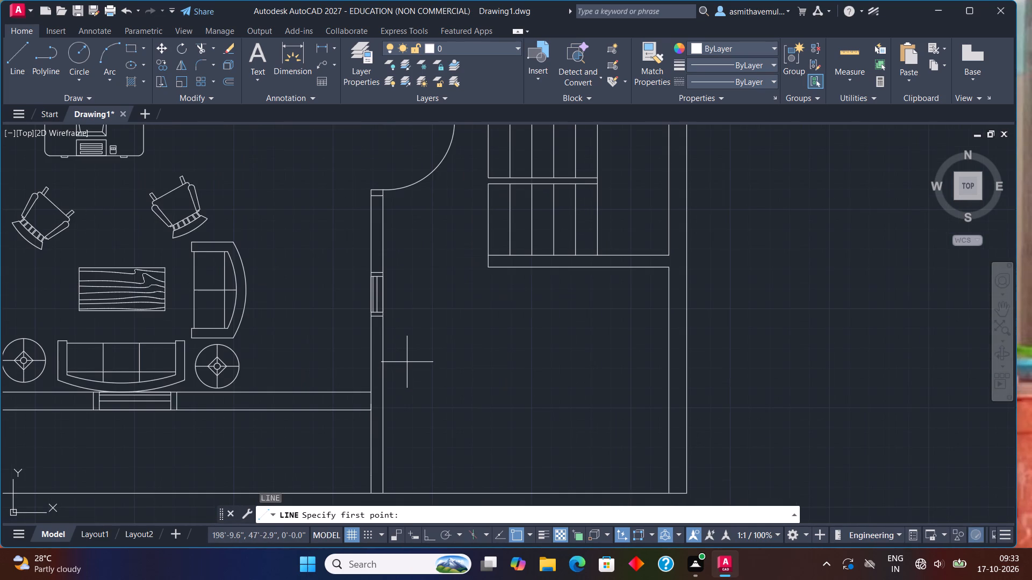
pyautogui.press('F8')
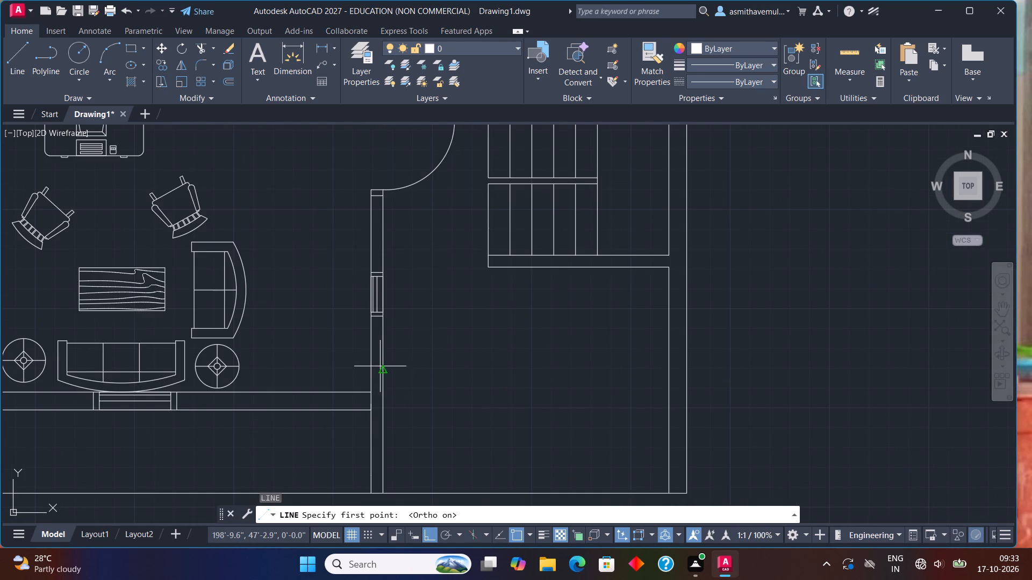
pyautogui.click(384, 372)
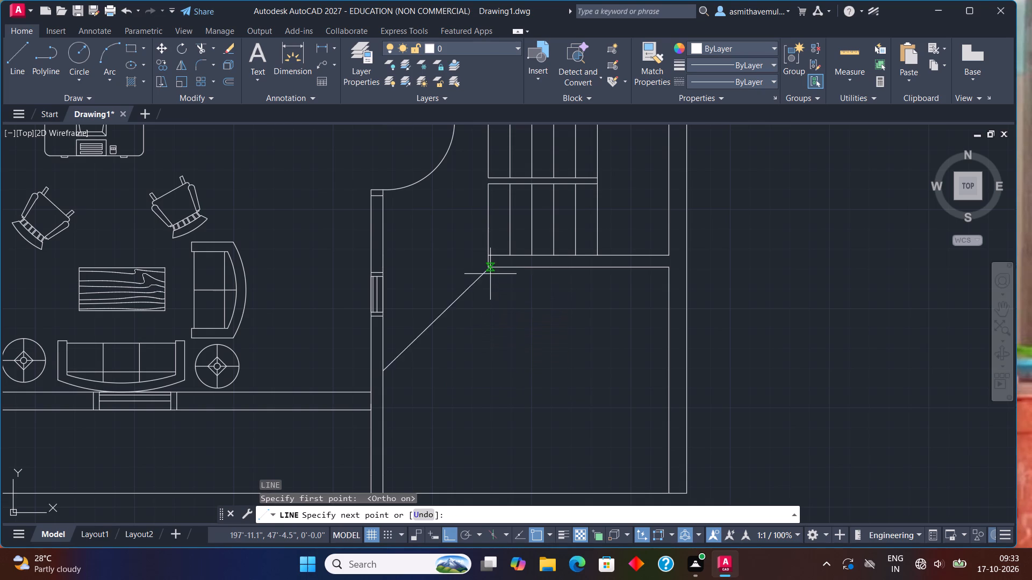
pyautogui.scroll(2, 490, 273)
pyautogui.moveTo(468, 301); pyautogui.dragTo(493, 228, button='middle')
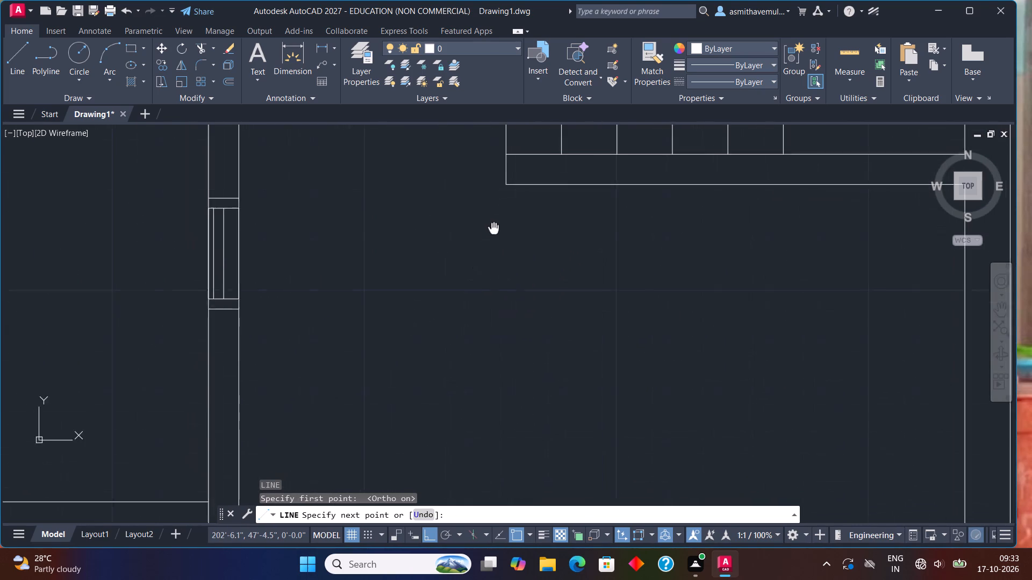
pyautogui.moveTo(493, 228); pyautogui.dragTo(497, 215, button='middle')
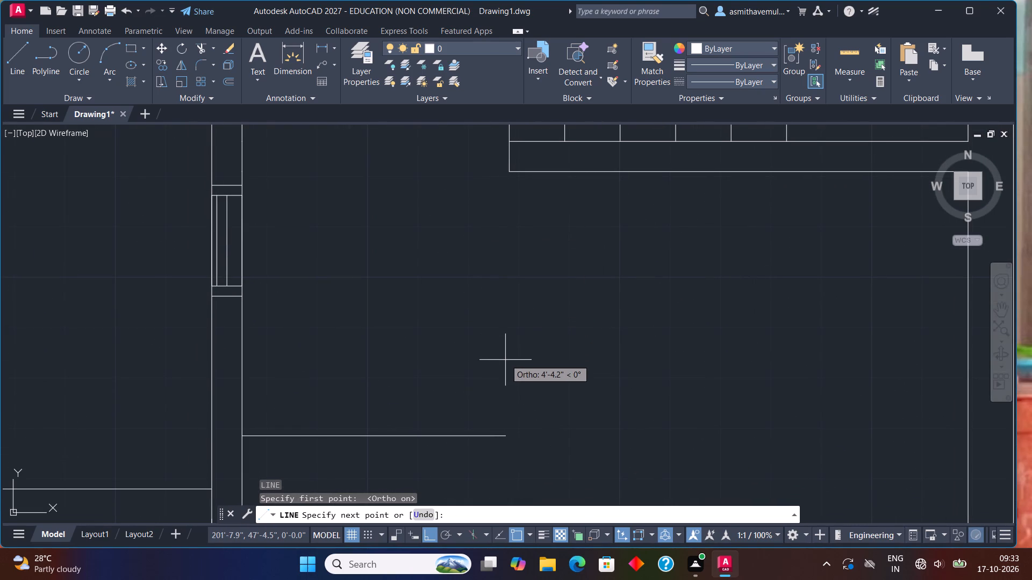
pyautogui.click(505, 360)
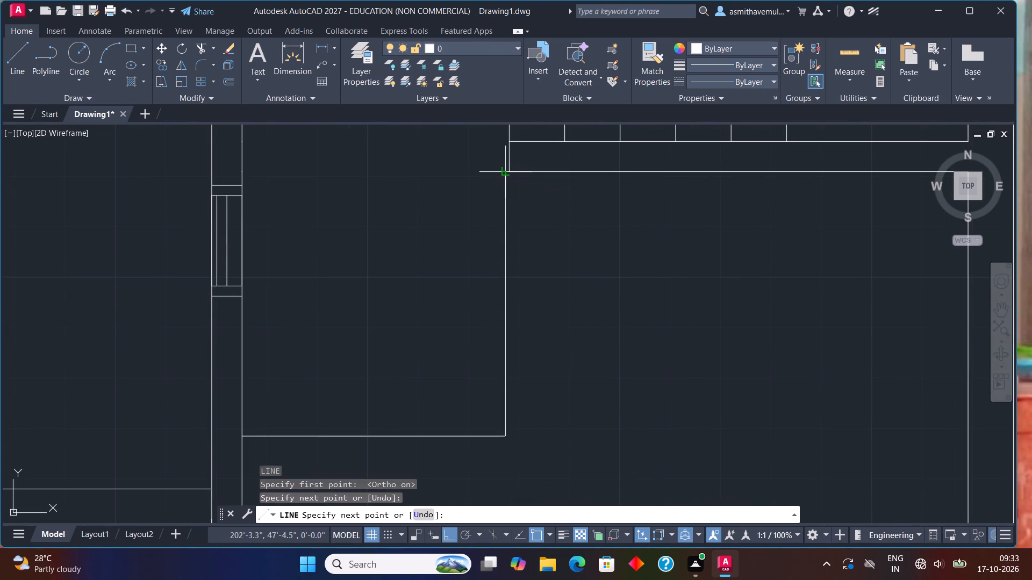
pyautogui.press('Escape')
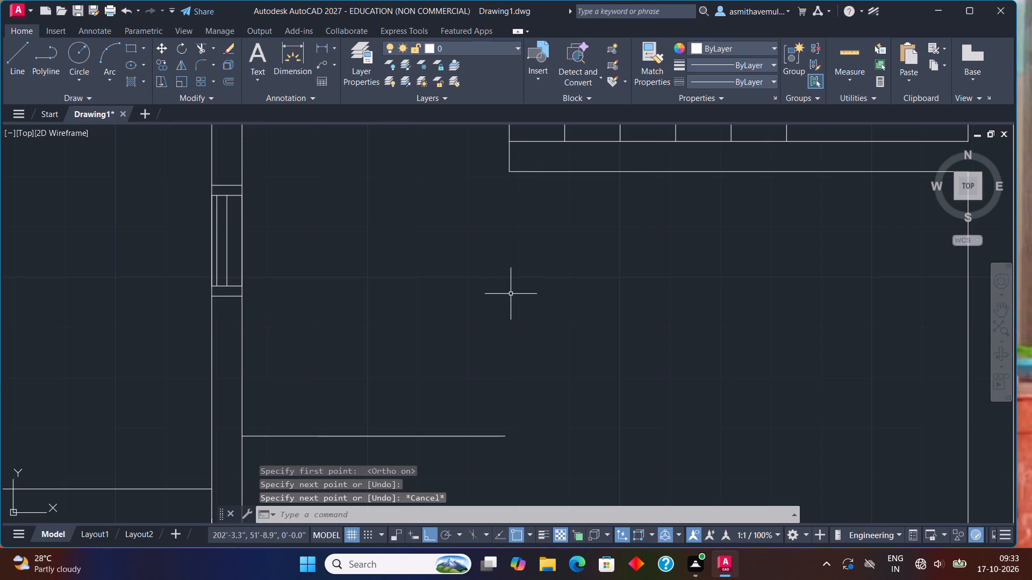
# Draw a vertical line about 4'-5" down from the stair wall's lower edge and join it to the horizontal line's free end.
pyautogui.press('l')
pyautogui.press('Return')
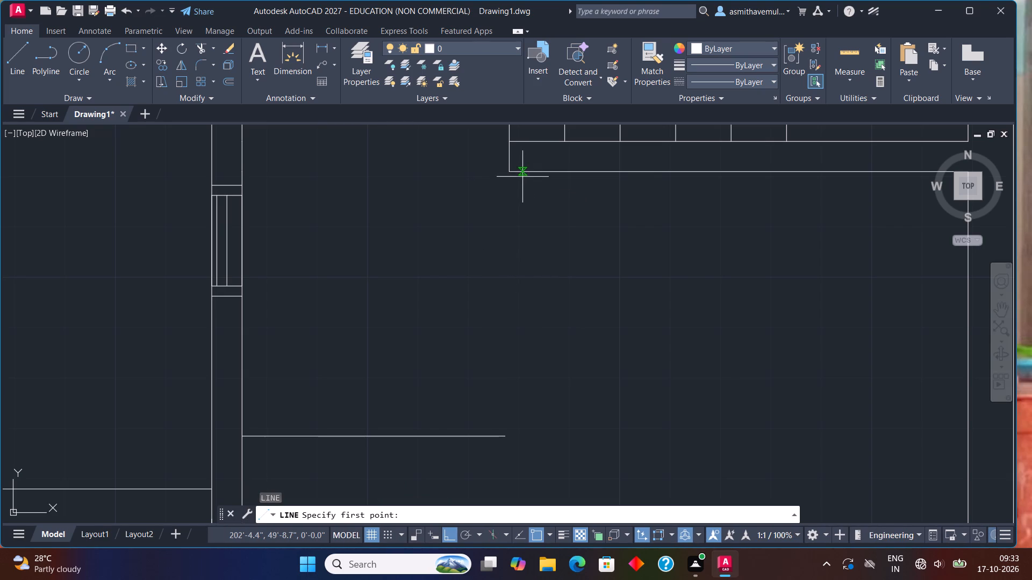
pyautogui.click(523, 173)
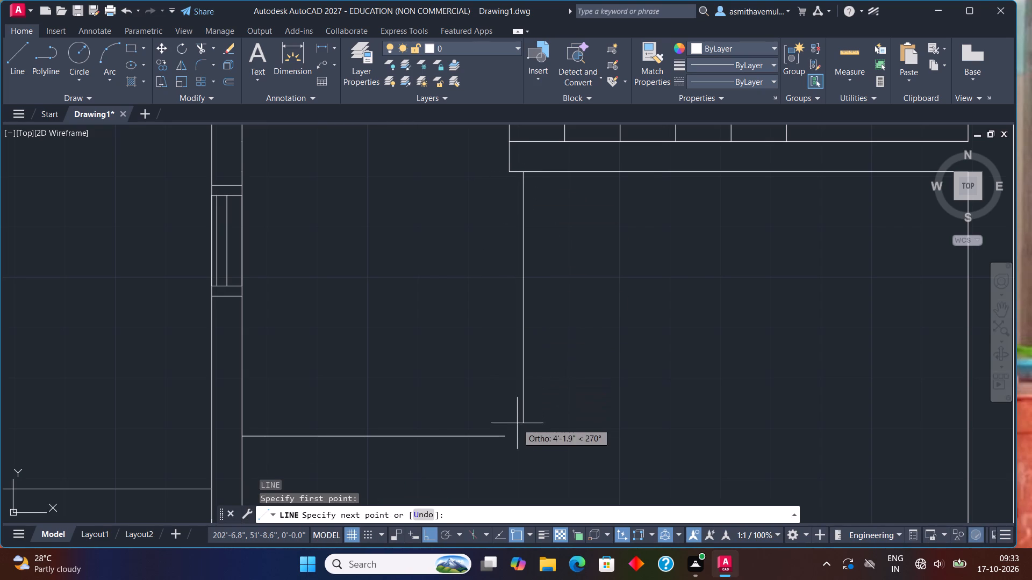
pyautogui.scroll(1, 518, 433)
pyautogui.moveTo(518, 430); pyautogui.dragTo(518, 387, button='middle')
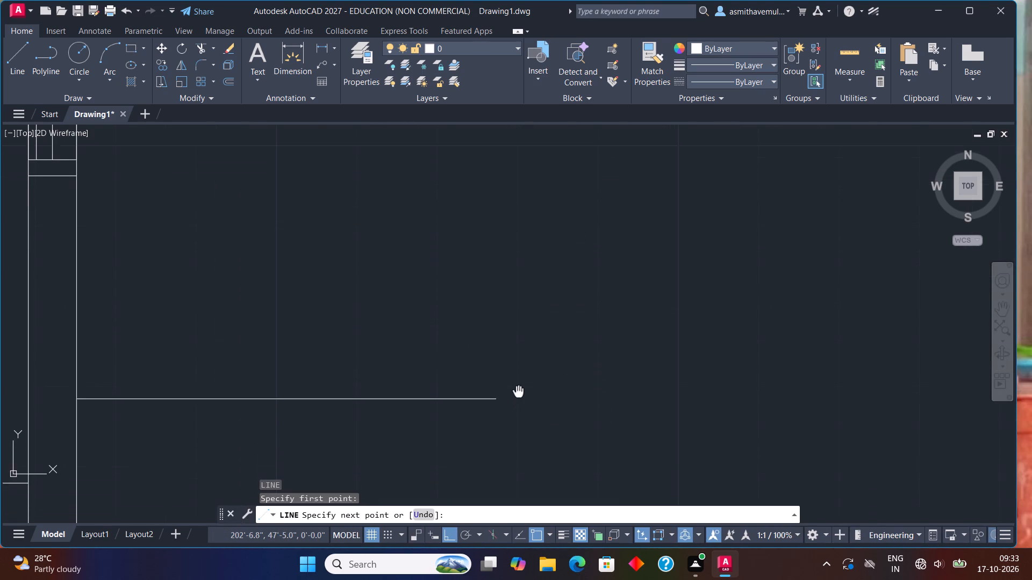
pyautogui.moveTo(518, 387); pyautogui.dragTo(518, 378, button='middle')
pyautogui.scroll(1, 518, 392)
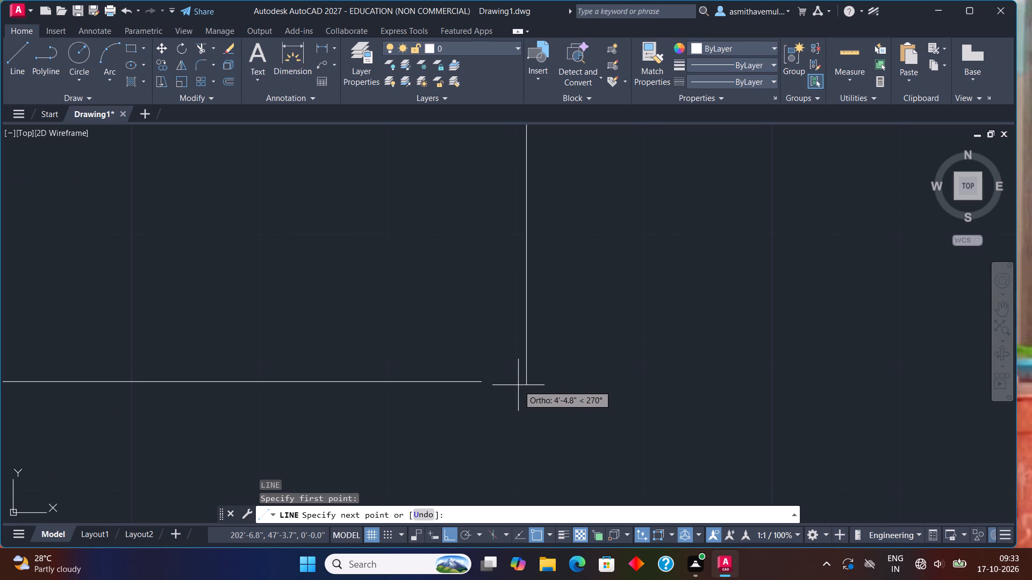
pyautogui.click(518, 383)
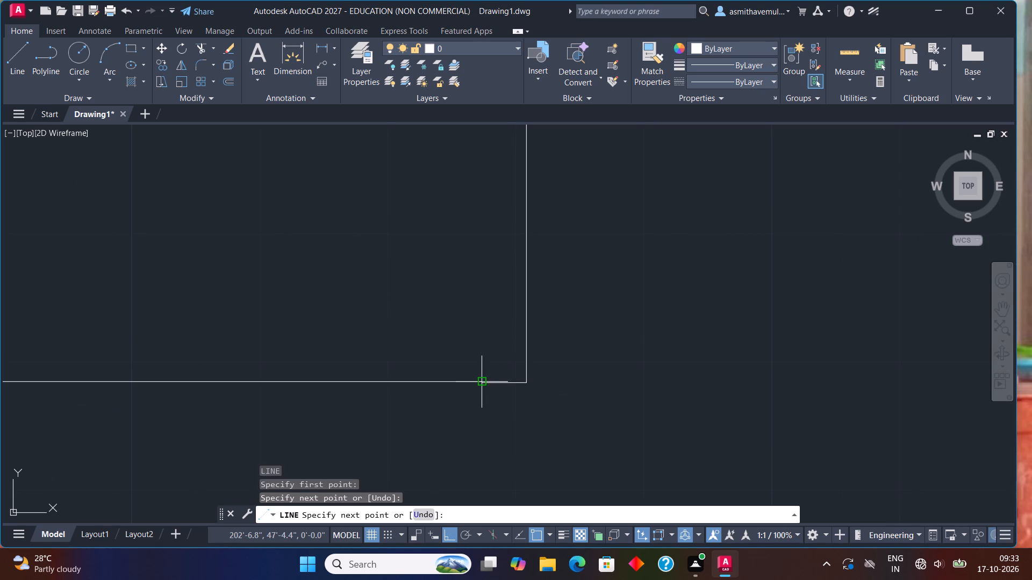
pyautogui.click(481, 382)
pyautogui.press('Escape')
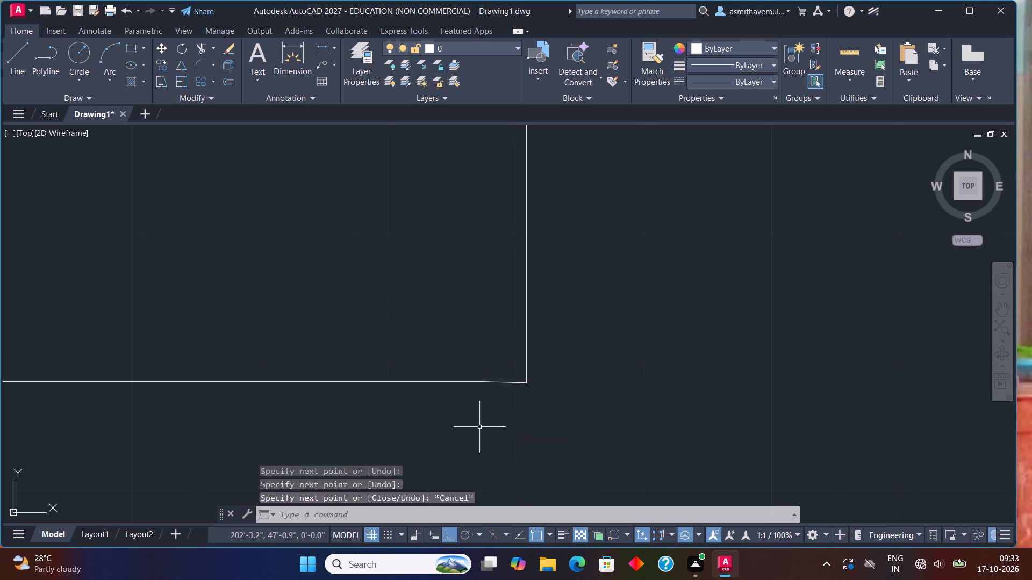
# Erase the horizontal line and the short slanted connecting segment, keeping the vertical line.
pyautogui.moveTo(487, 421); pyautogui.dragTo(364, 378)
pyautogui.press('Delete')
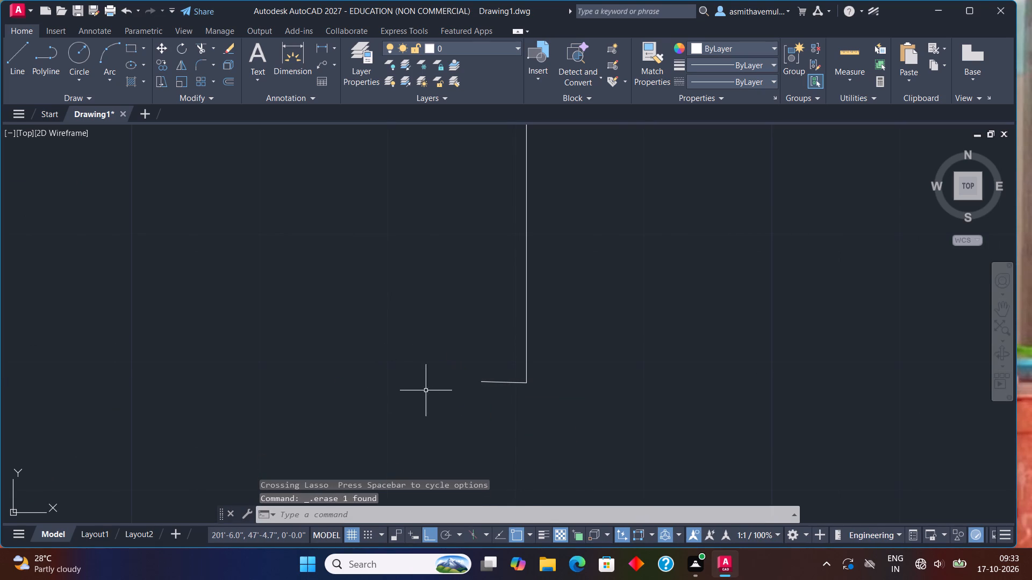
pyautogui.click(494, 381)
pyautogui.press('Delete')
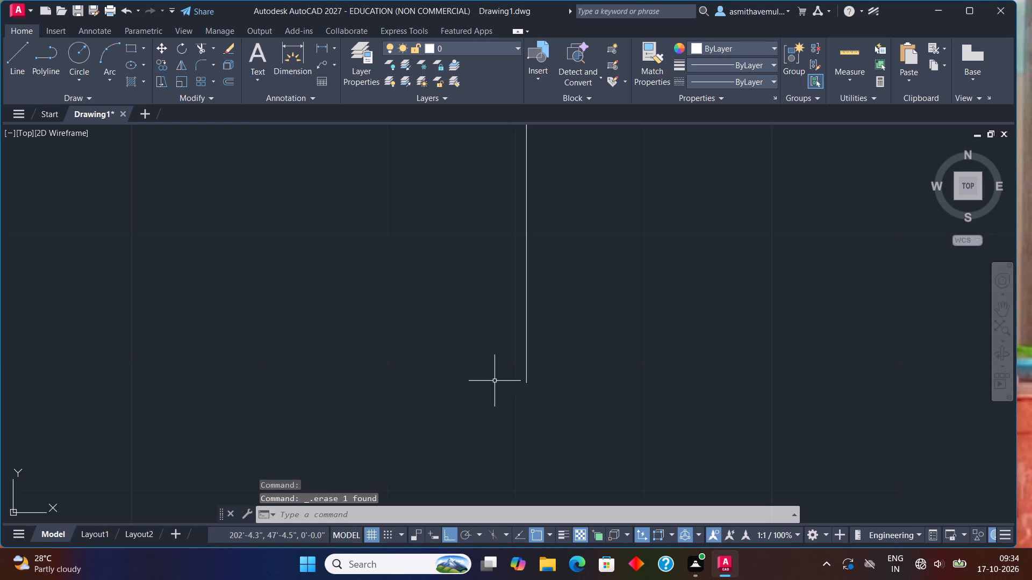
# Draw a horizontal line from the vertical line's lower end to the living room's outer wall face.
pyautogui.press('l')
pyautogui.press('Return')
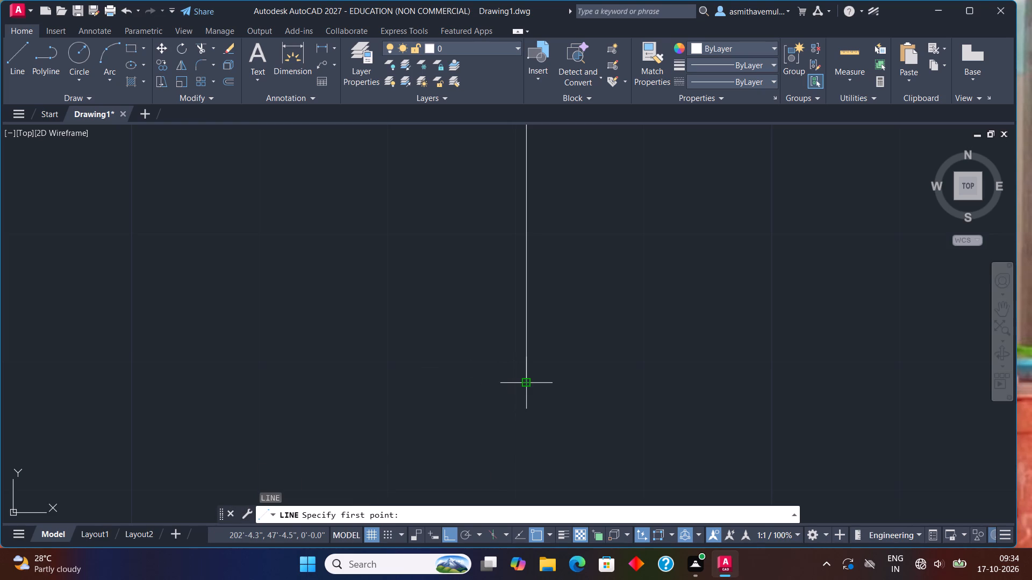
pyautogui.click(526, 383)
pyautogui.scroll(-1, 360, 401)
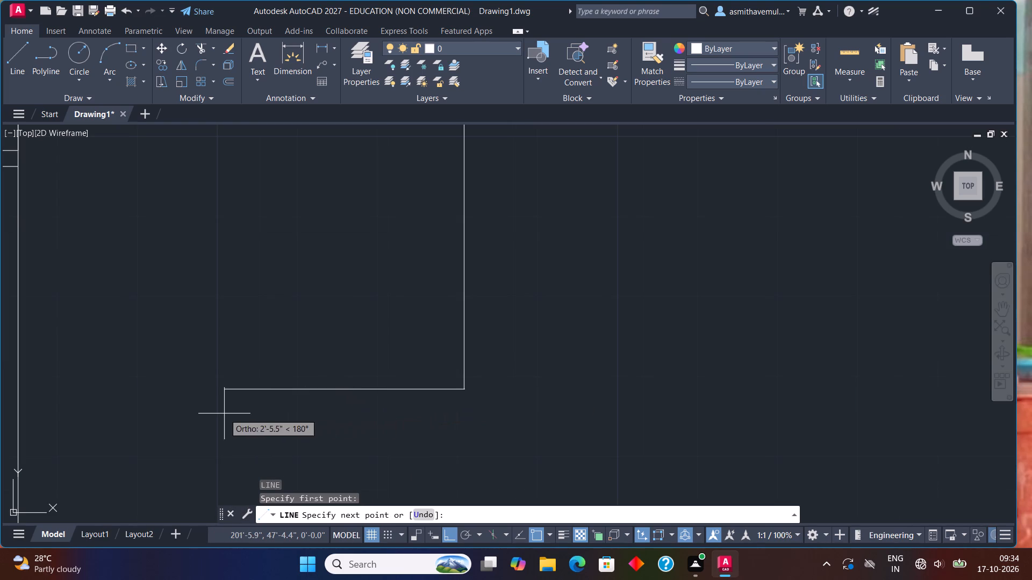
pyautogui.moveTo(216, 414); pyautogui.dragTo(690, 368, button='middle')
pyautogui.scroll(-1, 630, 369)
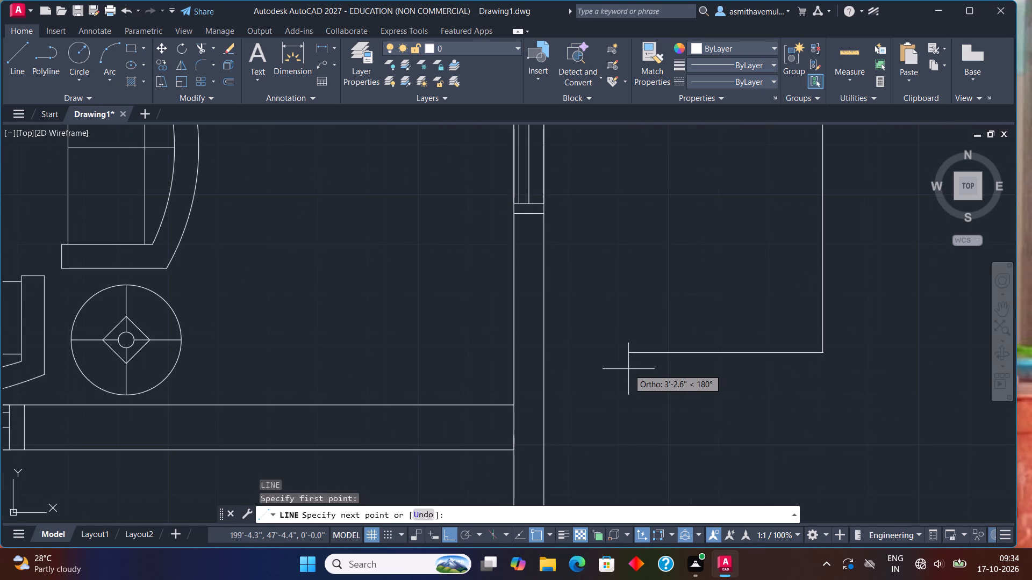
pyautogui.moveTo(622, 369); pyautogui.dragTo(466, 362, button='middle')
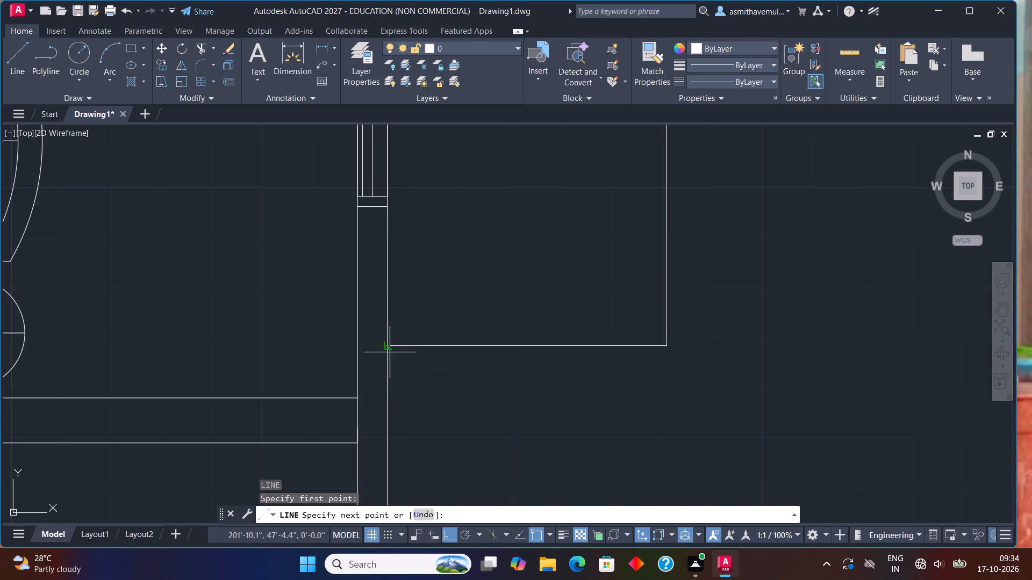
pyautogui.click(389, 345)
pyautogui.press('Escape')
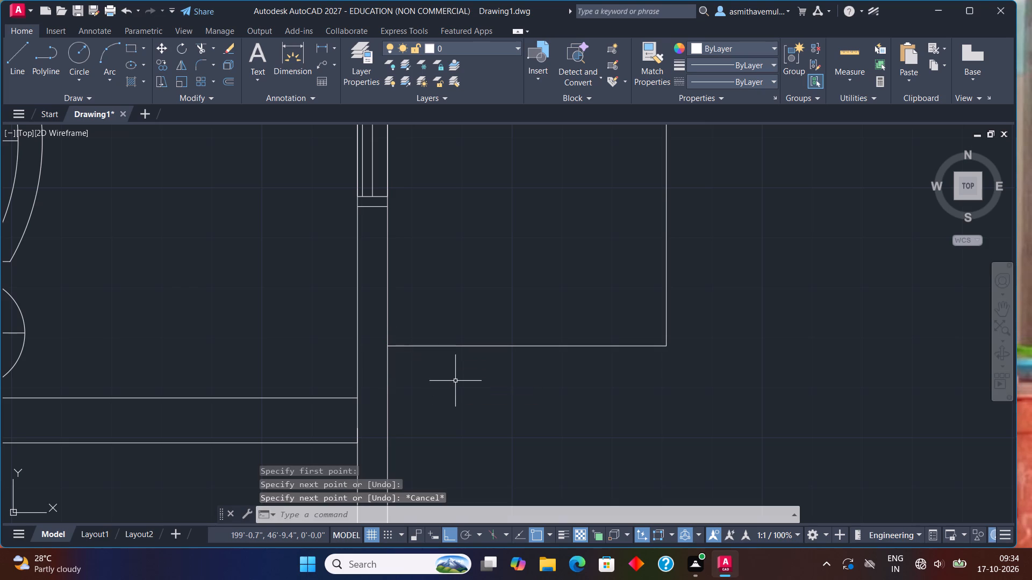
# Offset the bottom horizontal line upward three times in succession at 11" spacing to form the entrance step treads.
pyautogui.press('o')
pyautogui.press('Return')
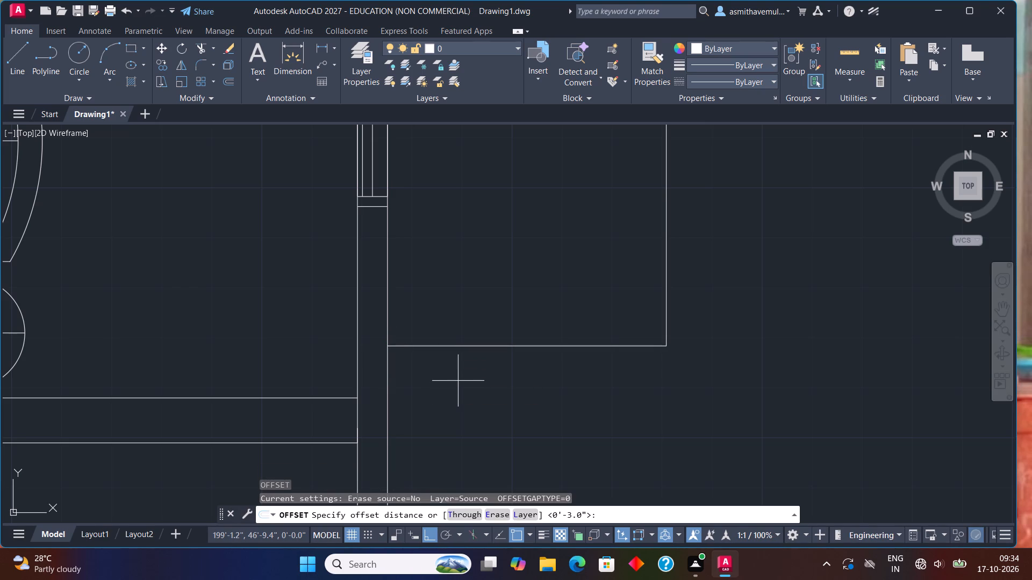
pyautogui.write('11"')
pyautogui.press('Return')
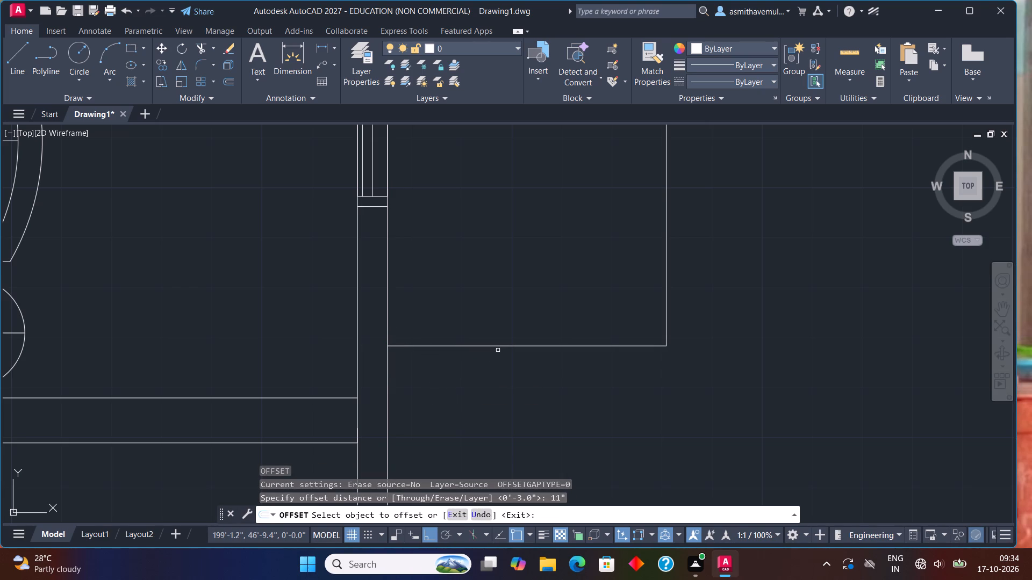
pyautogui.moveTo(500, 346); pyautogui.dragTo(500, 335)
pyautogui.click(506, 293)
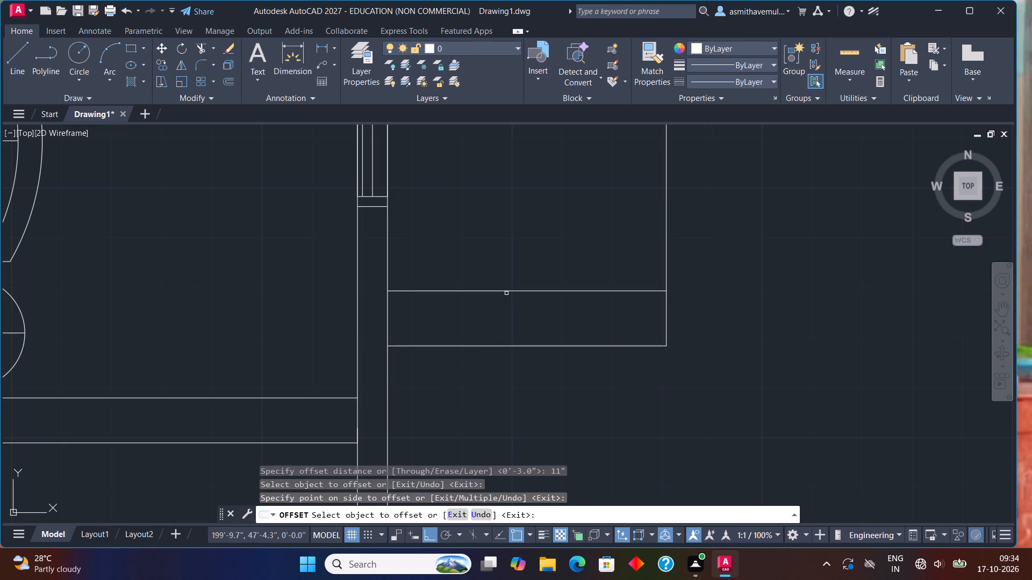
pyautogui.moveTo(513, 270); pyautogui.dragTo(498, 367, button='middle')
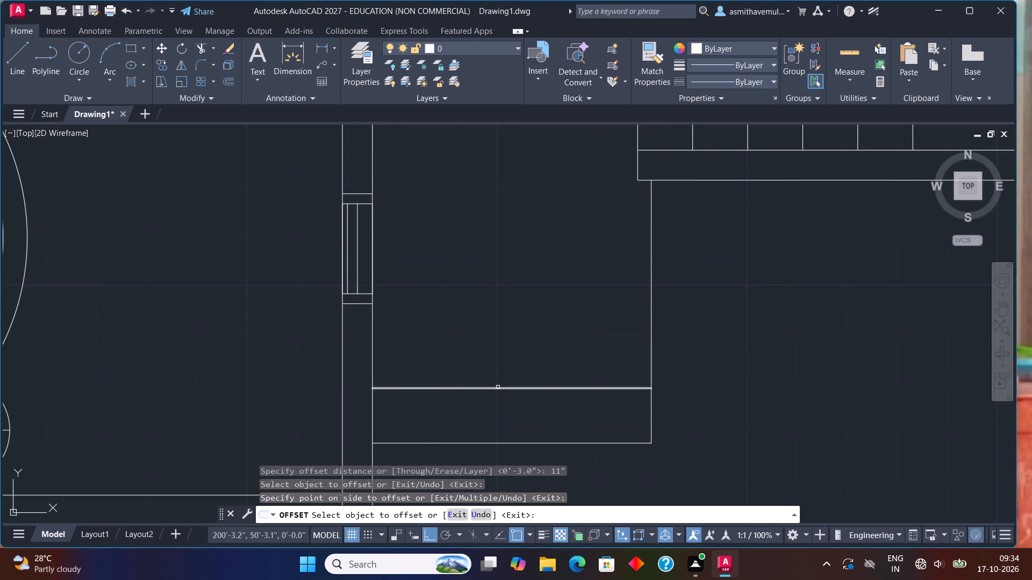
pyautogui.click(498, 388)
pyautogui.click(510, 320)
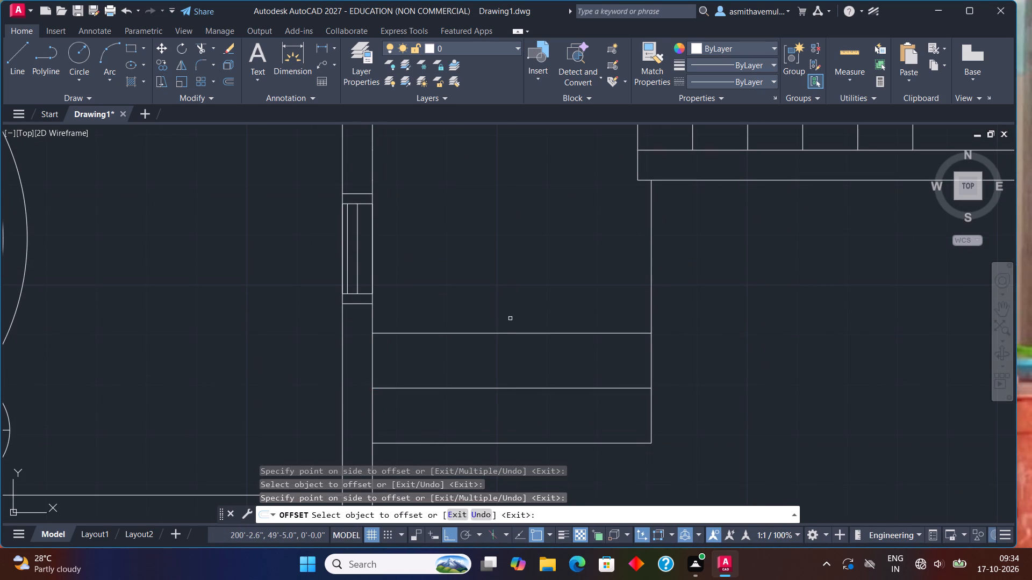
pyautogui.moveTo(512, 333); pyautogui.dragTo(513, 323)
pyautogui.click(527, 259)
pyautogui.press('Escape')
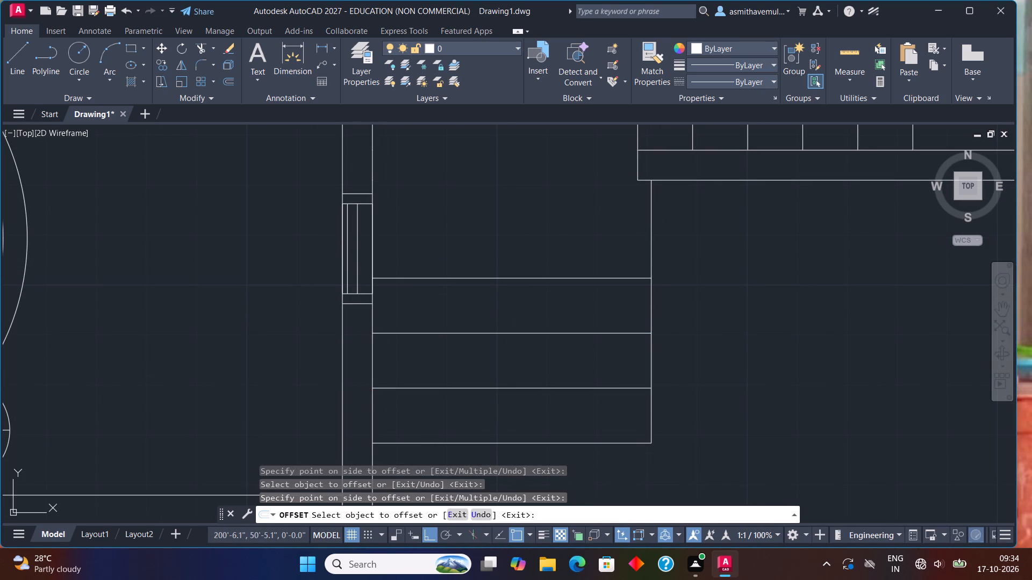
# Examine the new entrance steps within the overall floor plan.
pyautogui.scroll(-3, 527, 259)
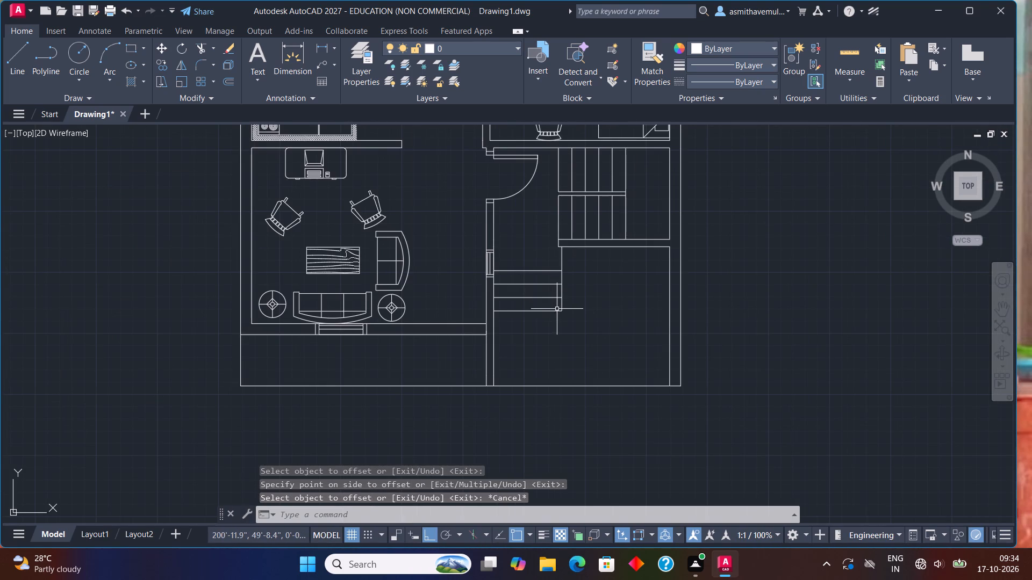
pyautogui.moveTo(557, 309); pyautogui.dragTo(533, 321, button='middle')
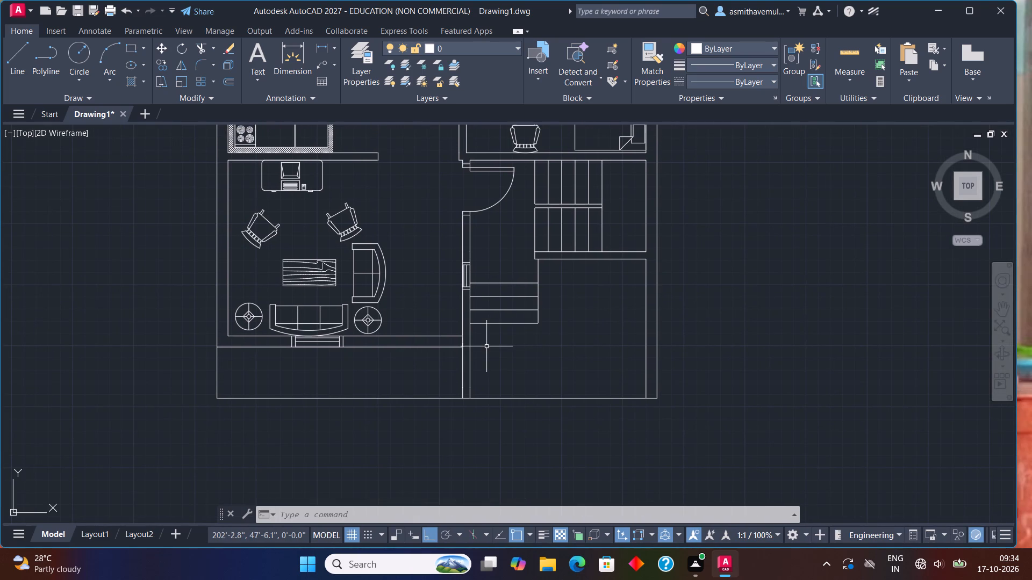
pyautogui.scroll(-1, 488, 350)
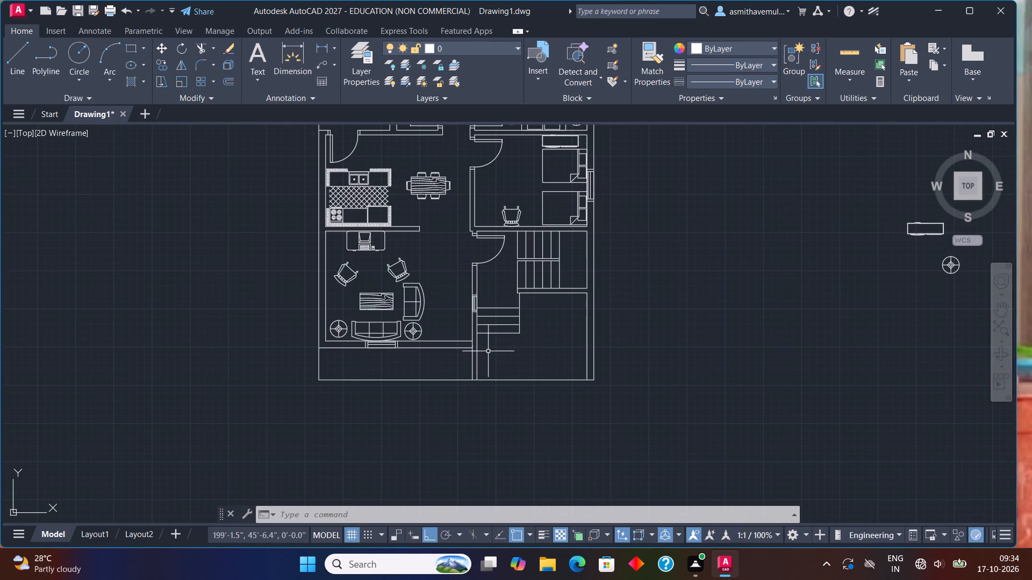
pyautogui.moveTo(548, 332); pyautogui.dragTo(493, 390, button='middle')
pyautogui.scroll(-1, 492, 373)
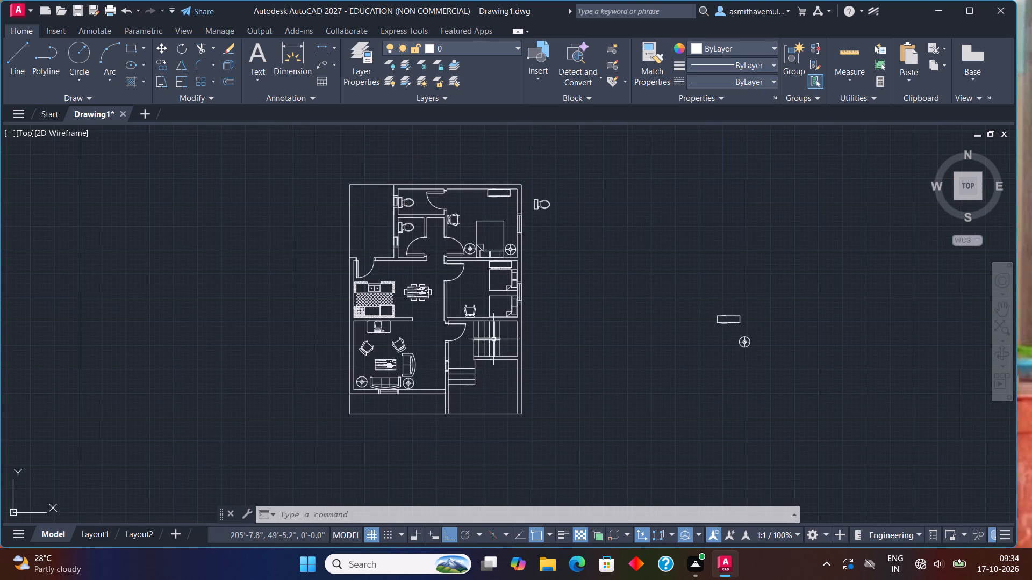
pyautogui.moveTo(494, 339); pyautogui.dragTo(451, 386, button='middle')
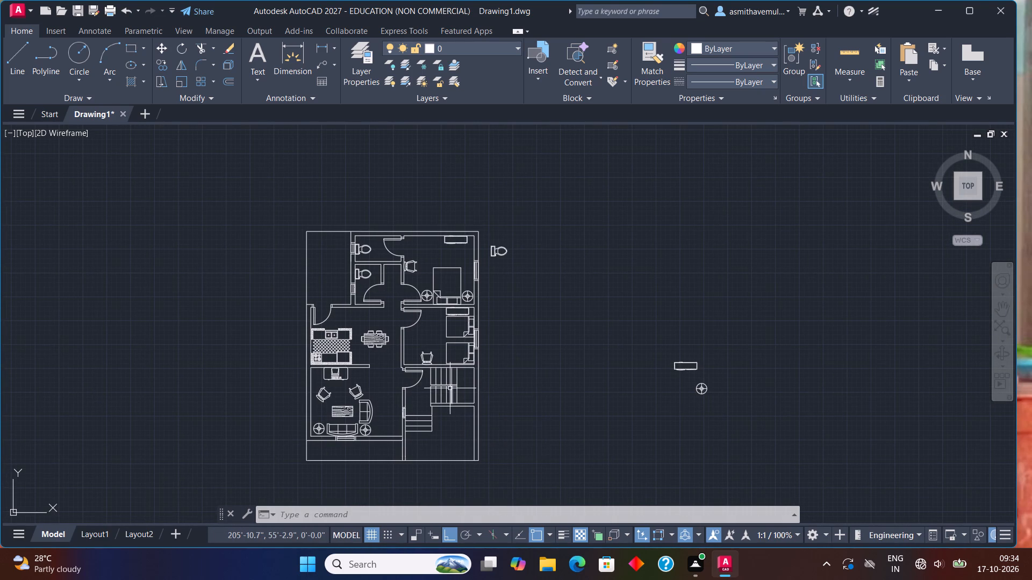
pyautogui.scroll(1, 492, 389)
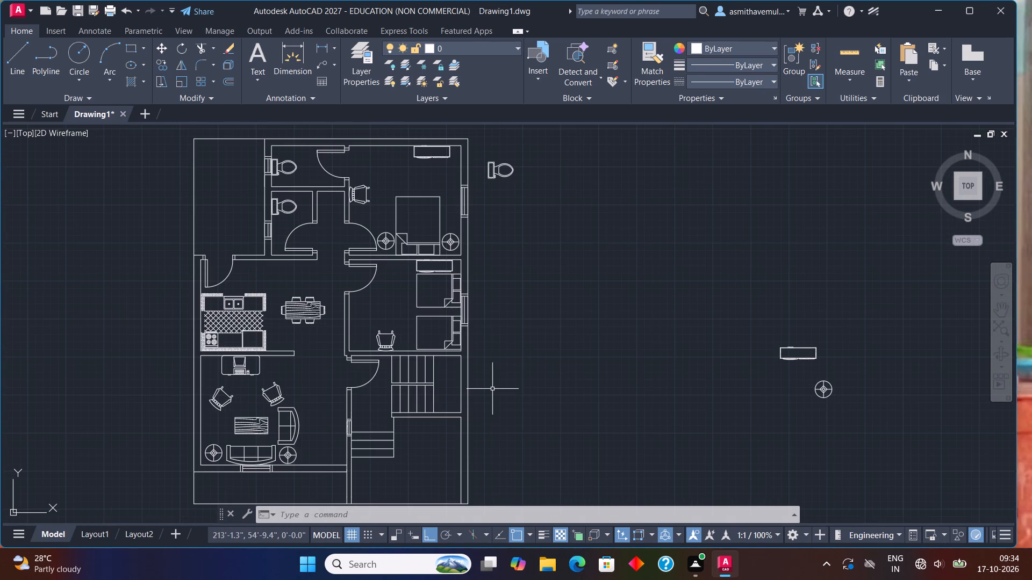
# Erase the three spare furniture blocks outside the floor plan: the toilet, the rectangular cabinet and the round side table.
pyautogui.scroll(-1, 501, 347)
pyautogui.click(503, 235)
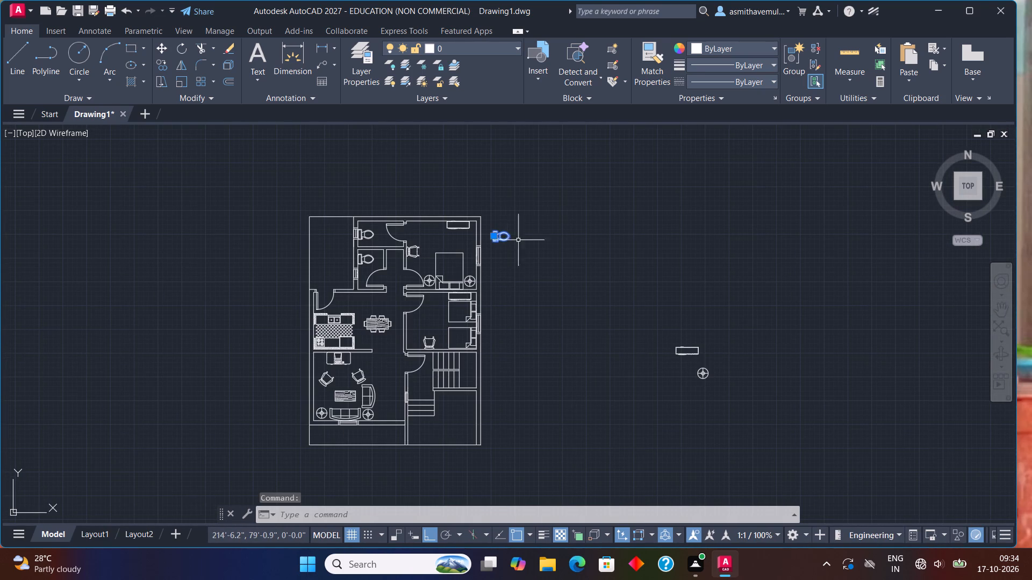
pyautogui.moveTo(680, 269); pyautogui.dragTo(746, 411)
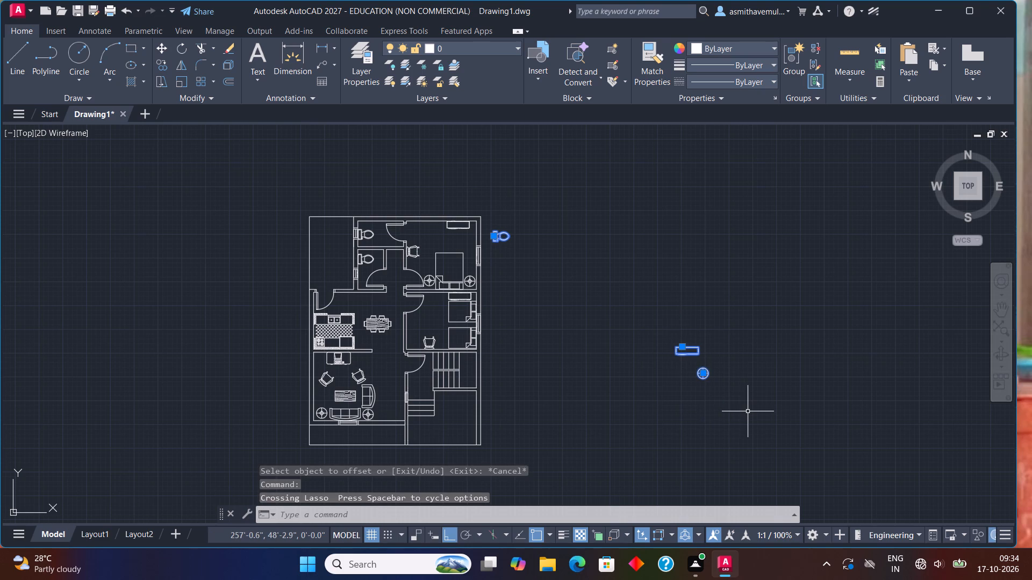
pyautogui.press('Delete')
# Nudge the round side table between the upper bedroom's door and bed, using its bottom quadrant as base point.
pyautogui.scroll(1, 522, 385)
pyautogui.moveTo(522, 385); pyautogui.dragTo(546, 342, button='middle')
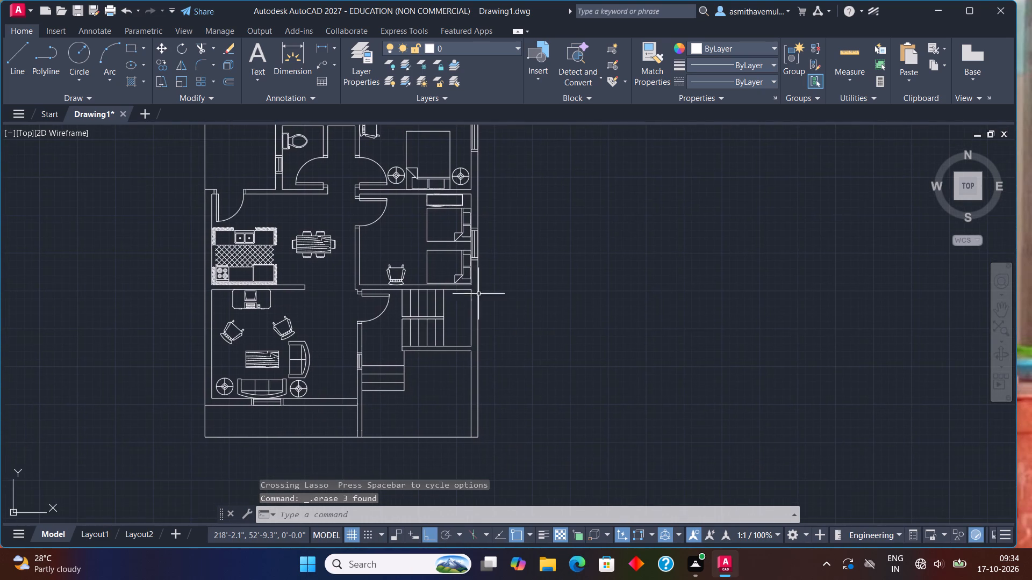
pyautogui.scroll(1, 411, 232)
pyautogui.moveTo(411, 229); pyautogui.dragTo(522, 369, button='middle')
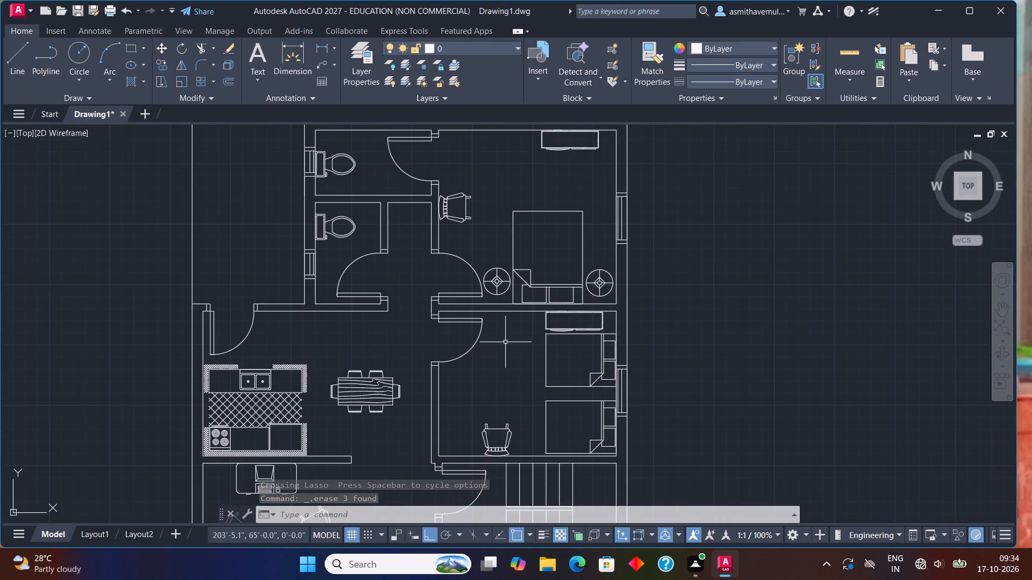
pyautogui.scroll(2, 504, 340)
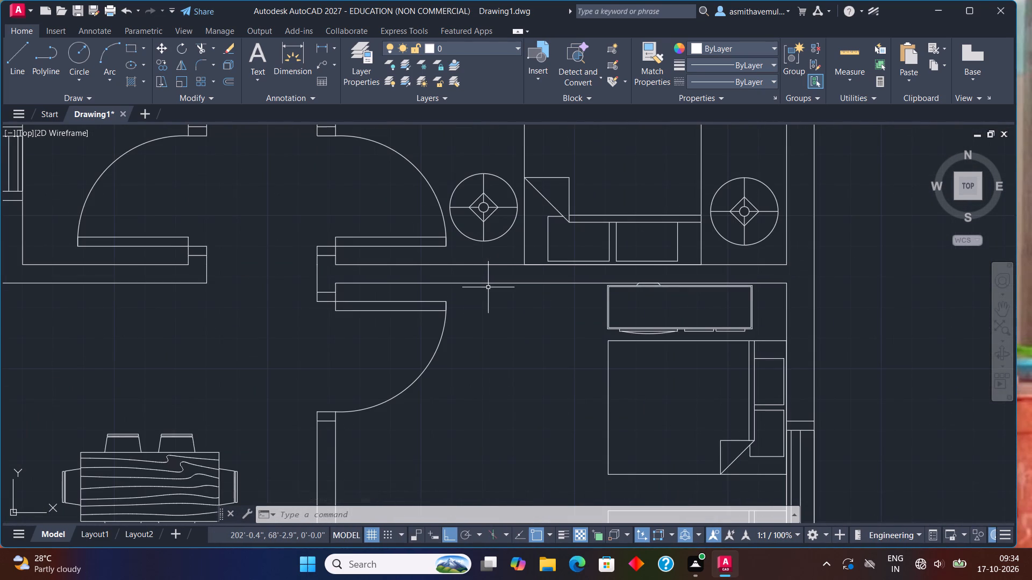
pyautogui.press('m')
pyautogui.press('Return')
pyautogui.click(483, 239)
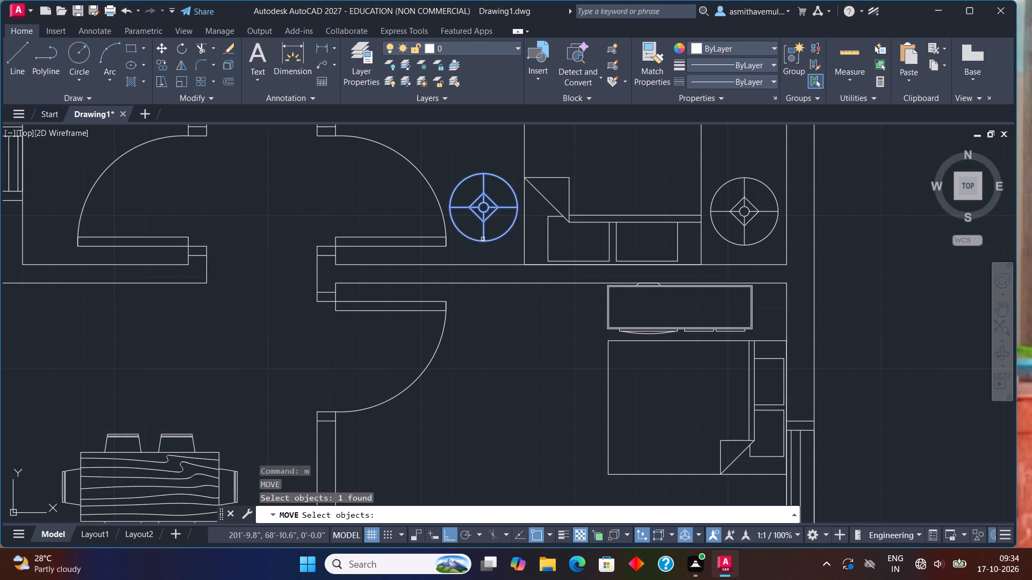
pyautogui.press('Return')
pyautogui.click(483, 241)
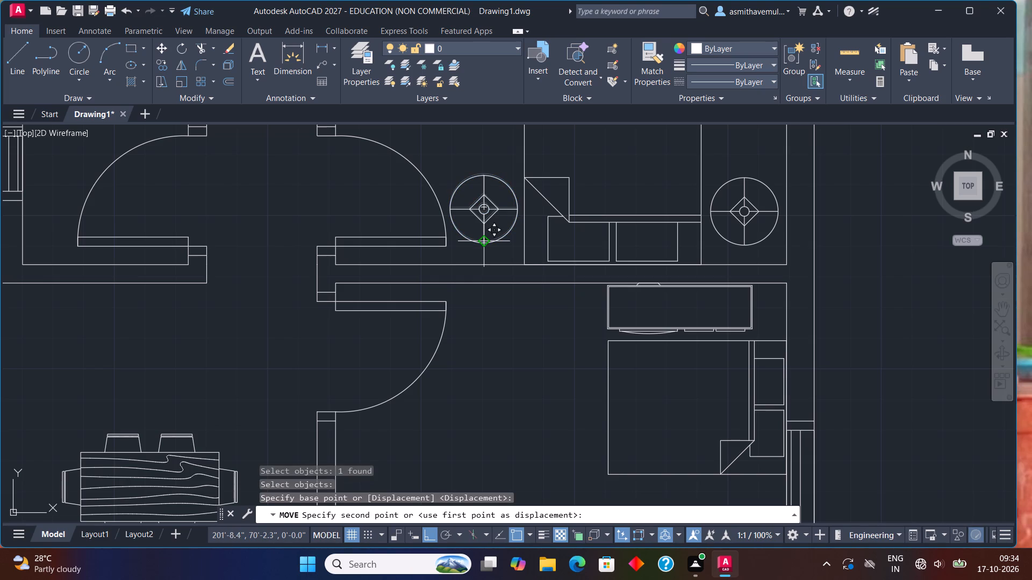
pyautogui.click(483, 241)
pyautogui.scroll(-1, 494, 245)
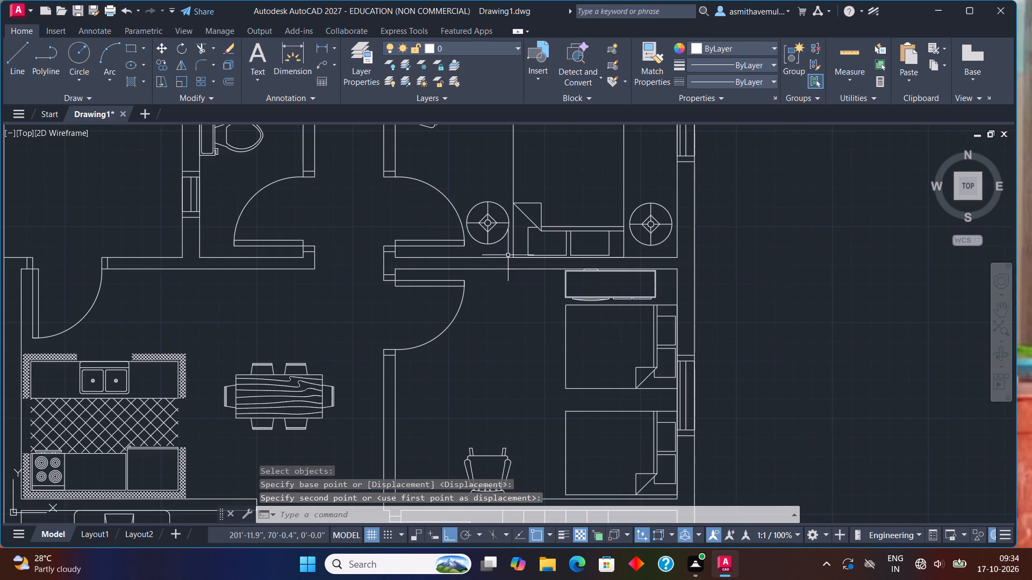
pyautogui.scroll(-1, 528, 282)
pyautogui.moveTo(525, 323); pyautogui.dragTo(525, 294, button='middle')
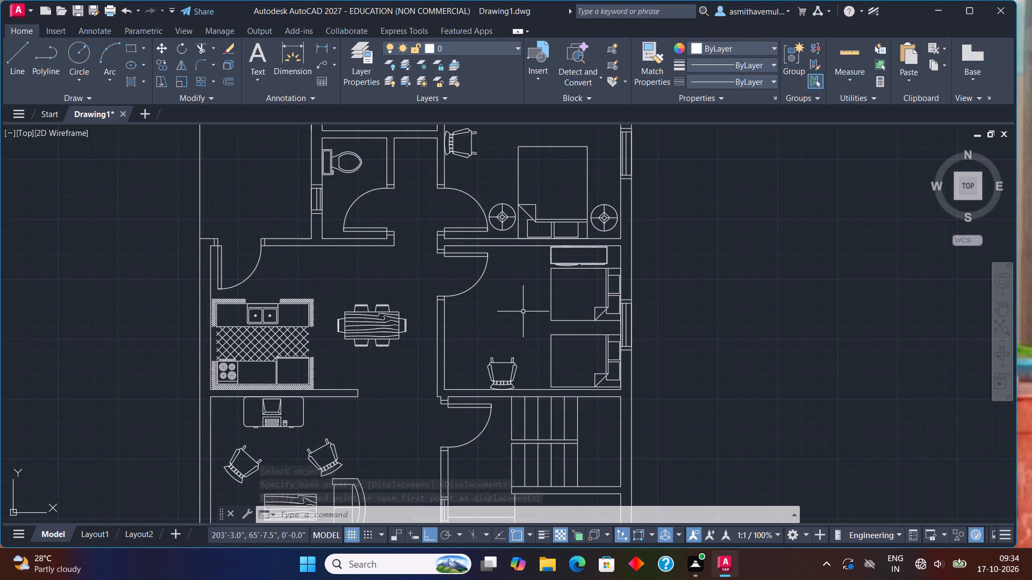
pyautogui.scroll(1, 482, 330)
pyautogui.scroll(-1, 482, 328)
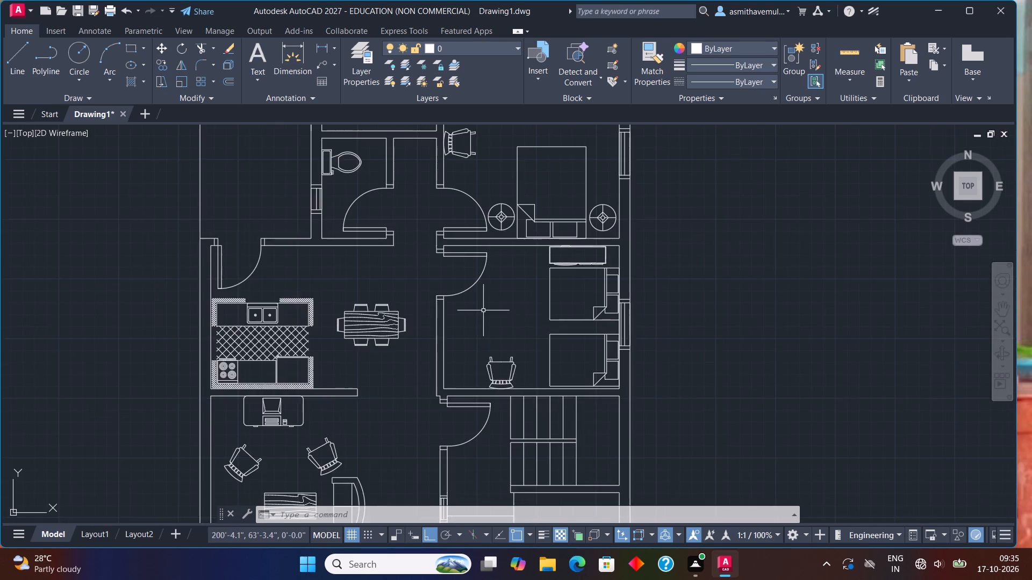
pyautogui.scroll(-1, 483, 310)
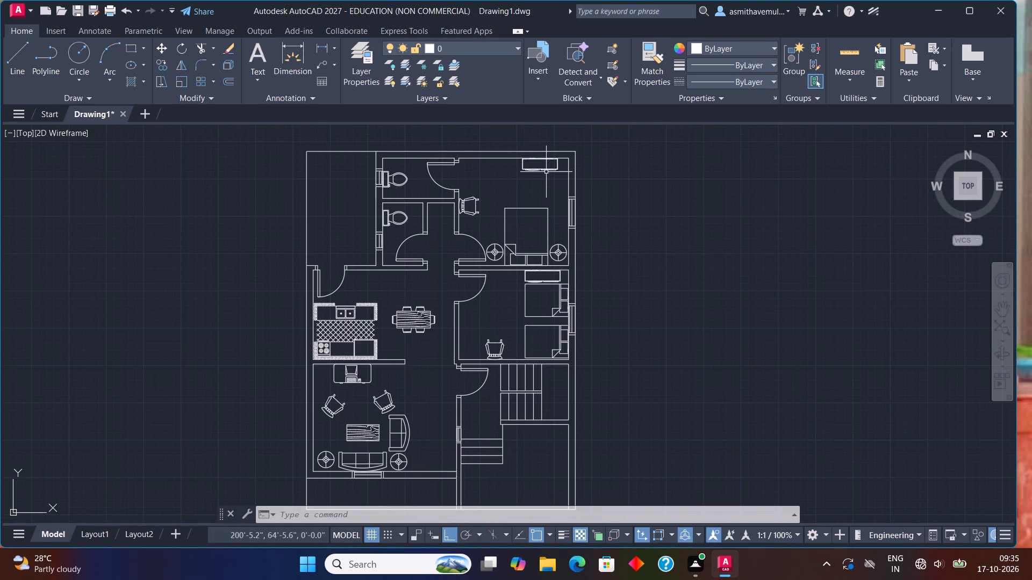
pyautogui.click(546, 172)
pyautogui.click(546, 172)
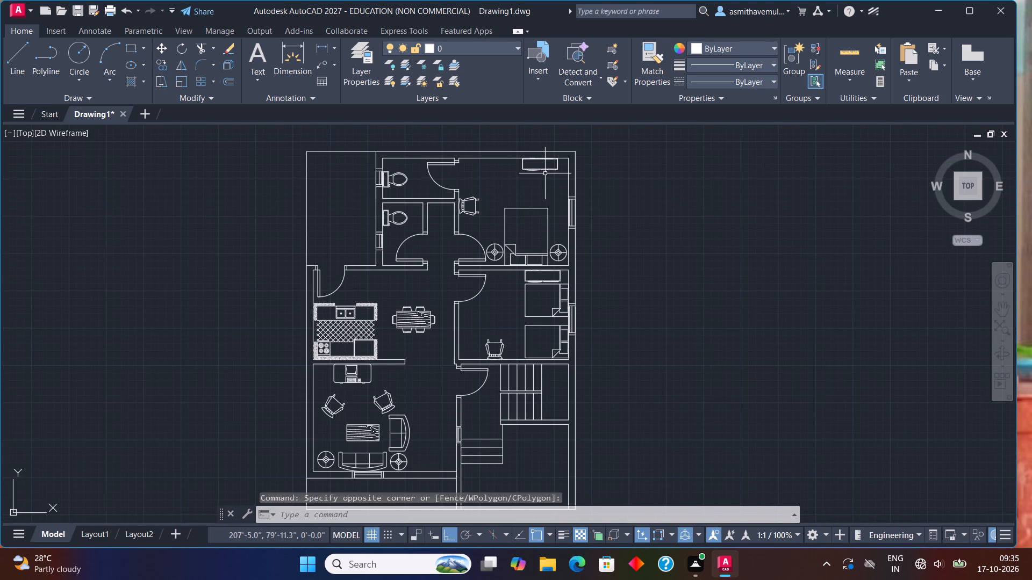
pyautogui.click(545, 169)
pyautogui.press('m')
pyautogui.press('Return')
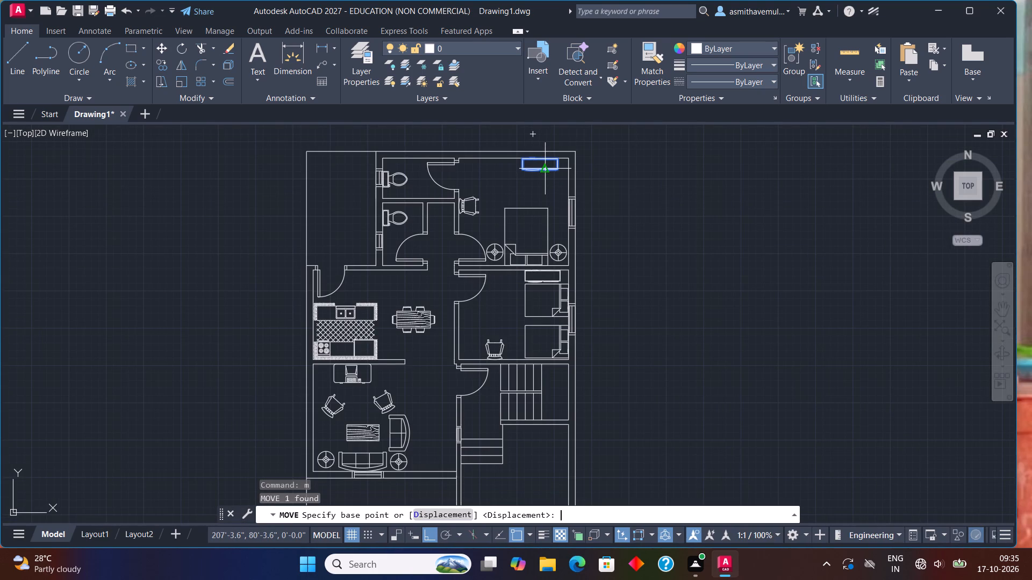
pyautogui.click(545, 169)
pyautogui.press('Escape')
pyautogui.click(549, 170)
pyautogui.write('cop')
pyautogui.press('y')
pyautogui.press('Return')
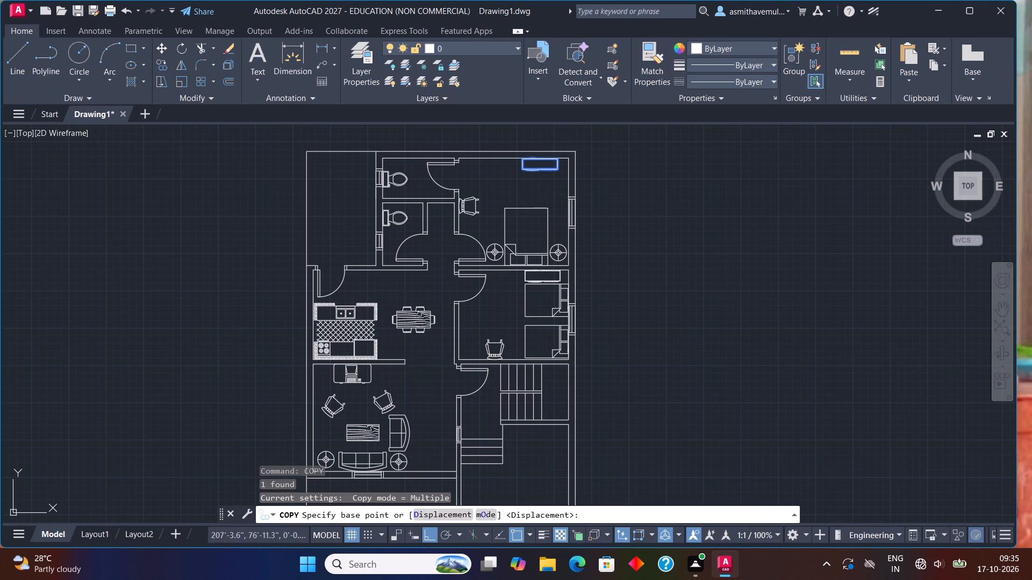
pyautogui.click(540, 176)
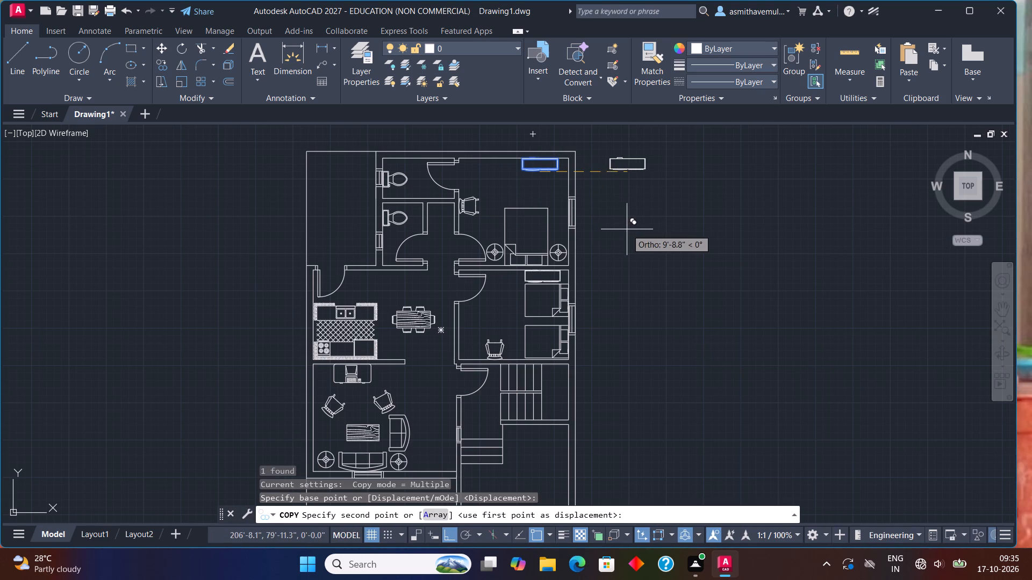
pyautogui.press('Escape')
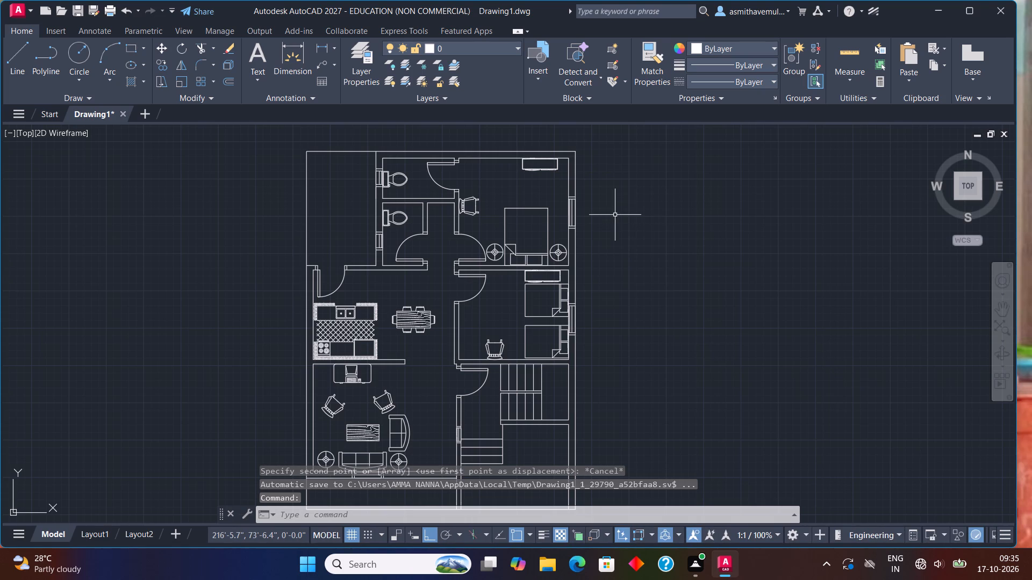
# Copy the rectangular cabinet on the upper bedroom's top wall horizontally to the empty space outside the right exterior wall.
pyautogui.write('cop')
pyautogui.press('y')
pyautogui.press('Return')
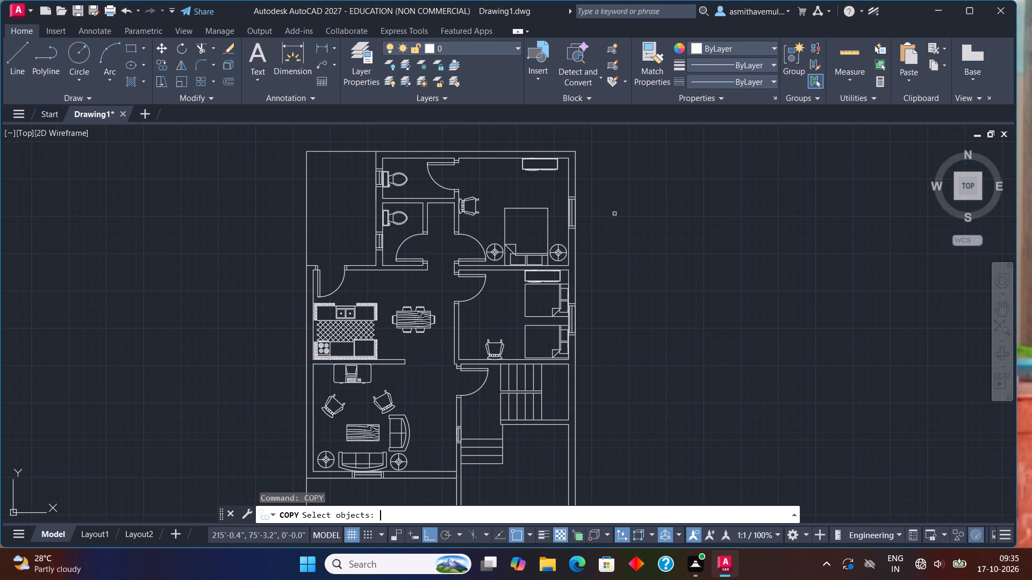
pyautogui.click(528, 168)
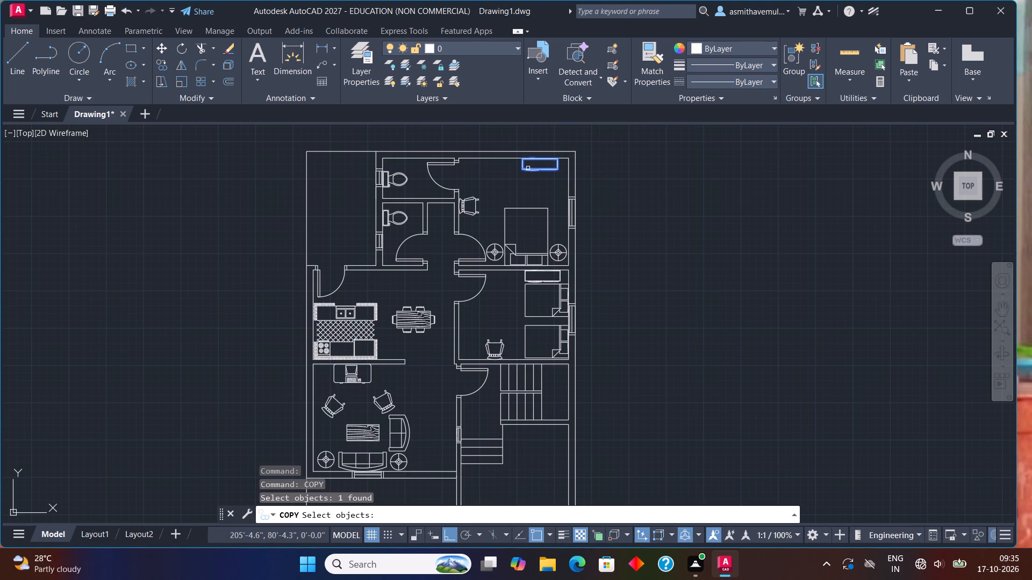
pyautogui.press('Return')
pyautogui.click(536, 168)
pyautogui.click(644, 227)
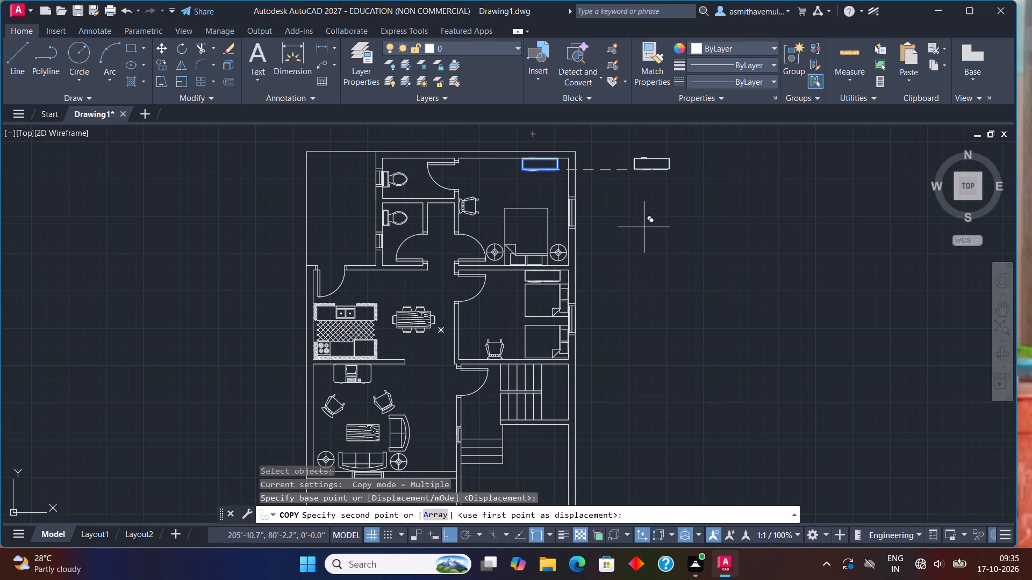
pyautogui.press('Escape')
# Rotate the copied cabinet outside the plan 90° counterclockwise so it stands vertically.
pyautogui.moveTo(660, 154); pyautogui.dragTo(648, 207)
pyautogui.write('ro')
pyautogui.press('Return')
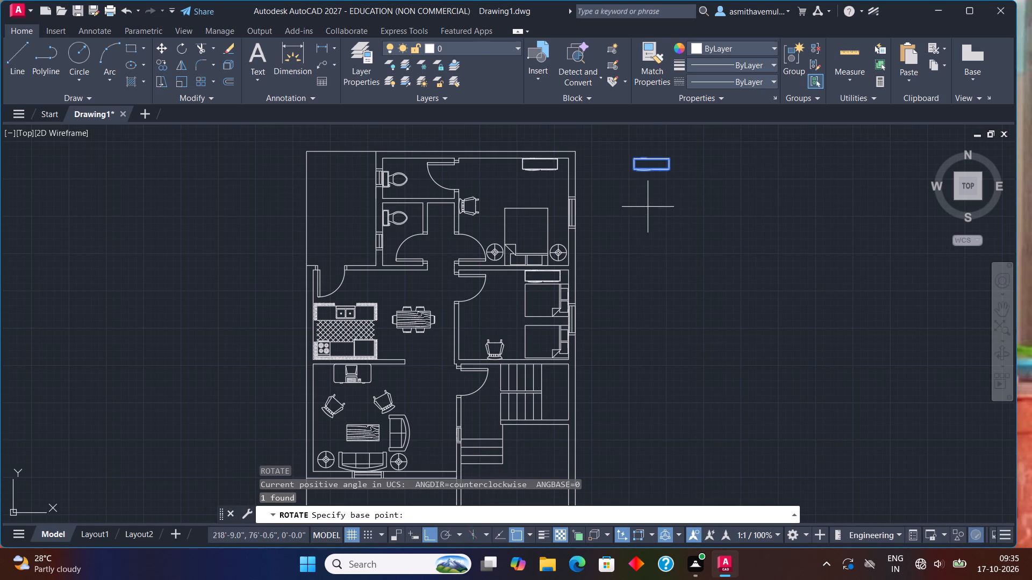
pyautogui.moveTo(647, 163); pyautogui.dragTo(647, 252, button='middle')
pyautogui.click(636, 247)
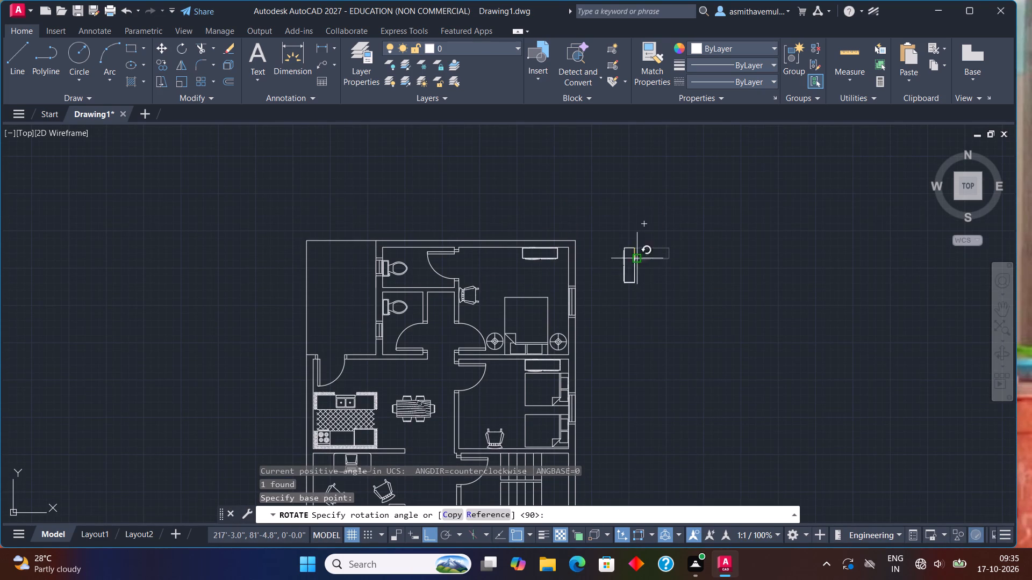
pyautogui.click(669, 209)
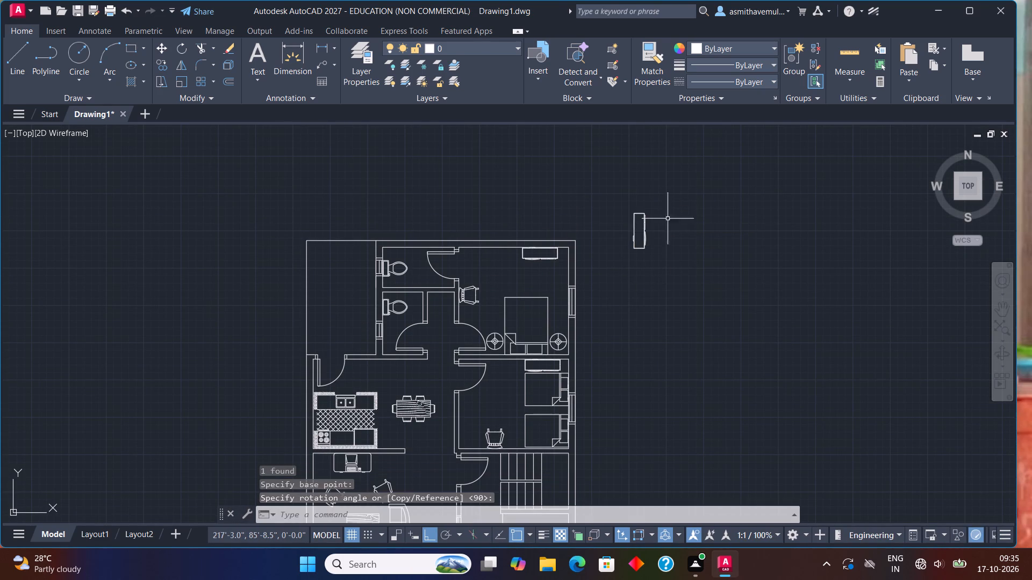
# Move the rotated cabinet with Ortho off into the lower bedroom, against the left wall near the chair.
pyautogui.click(647, 240)
pyautogui.press('m')
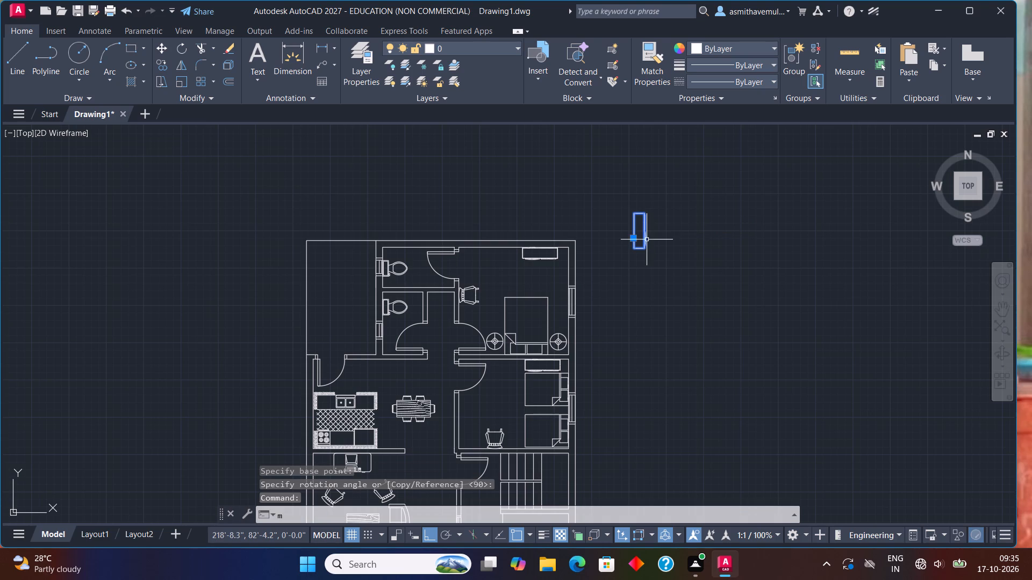
pyautogui.hotkey('shift', 'Return')
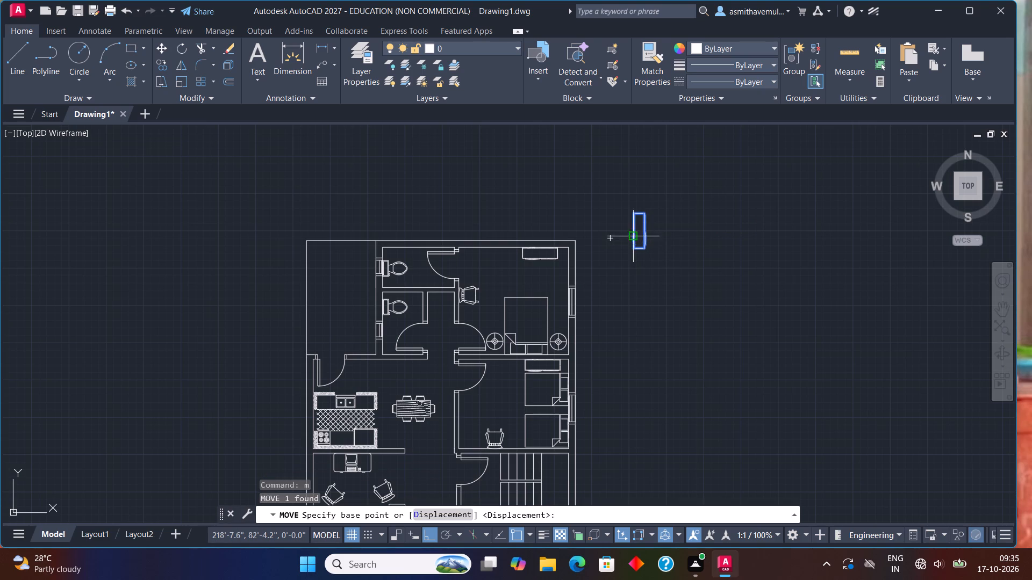
pyautogui.click(630, 229)
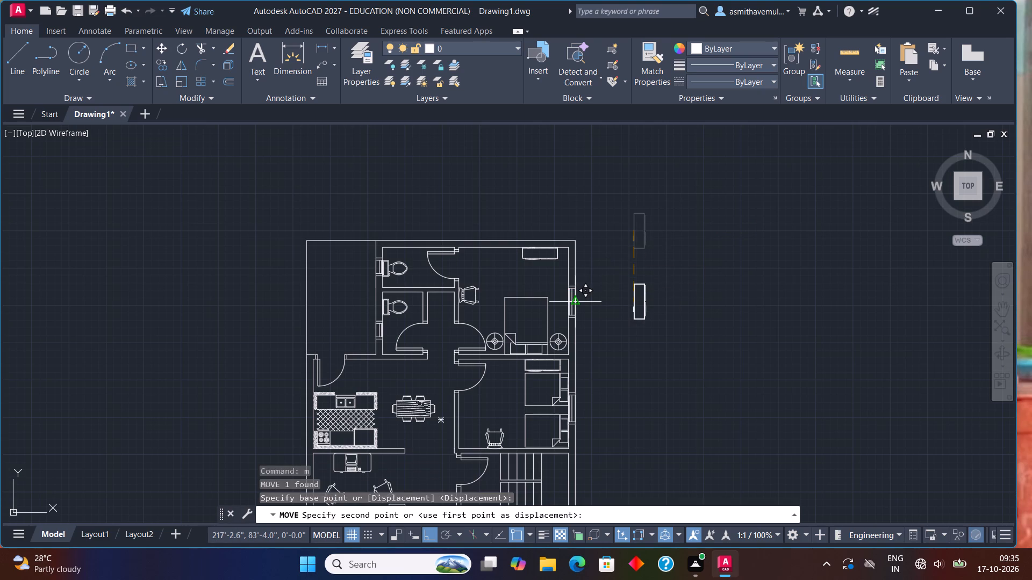
pyautogui.press('F8')
pyautogui.moveTo(495, 400); pyautogui.dragTo(534, 275, button='middle')
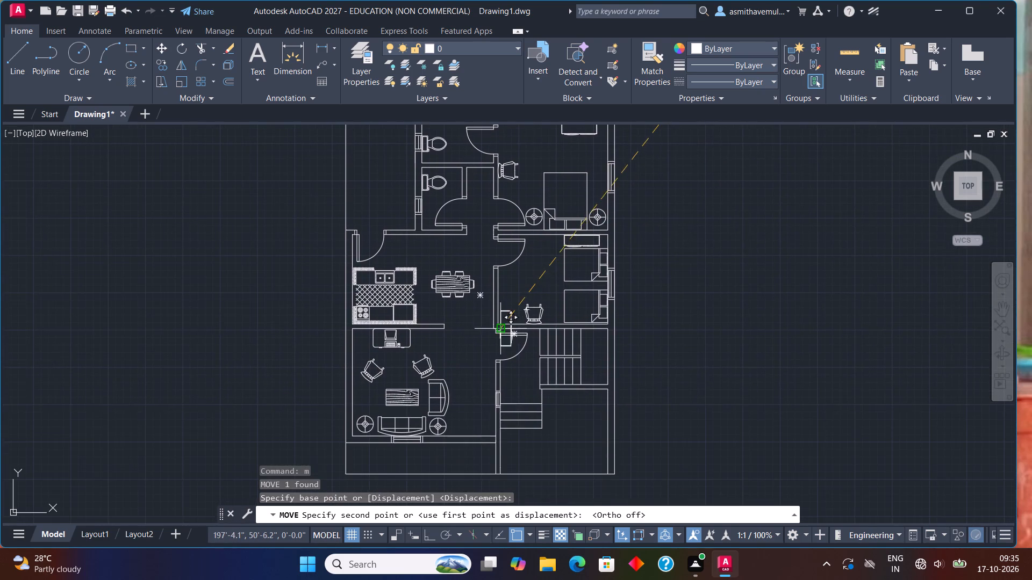
pyautogui.scroll(2, 504, 329)
pyautogui.scroll(1, 496, 279)
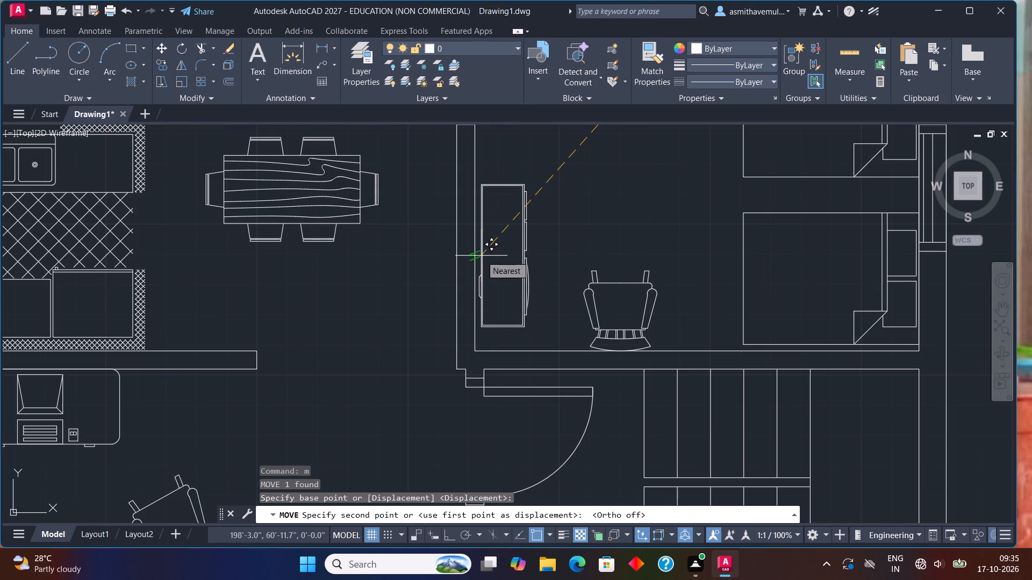
pyautogui.click(478, 255)
# Shift the lower bedroom's vertical cabinet slightly away from the left wall so its back no longer overlaps the wall line.
pyautogui.scroll(-1, 534, 275)
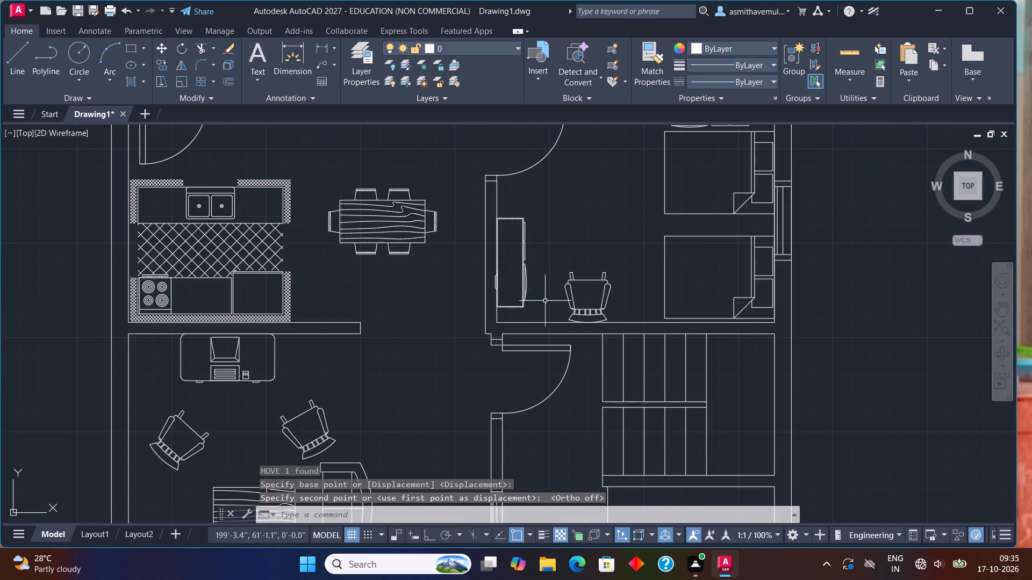
pyautogui.click(525, 275)
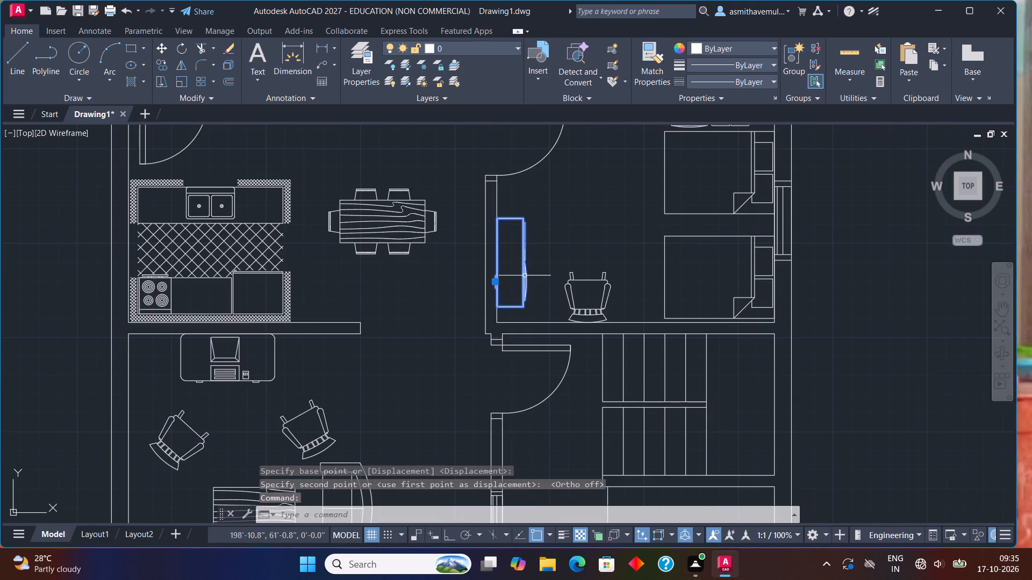
pyautogui.press('m')
pyautogui.press('Return')
pyautogui.scroll(1, 524, 277)
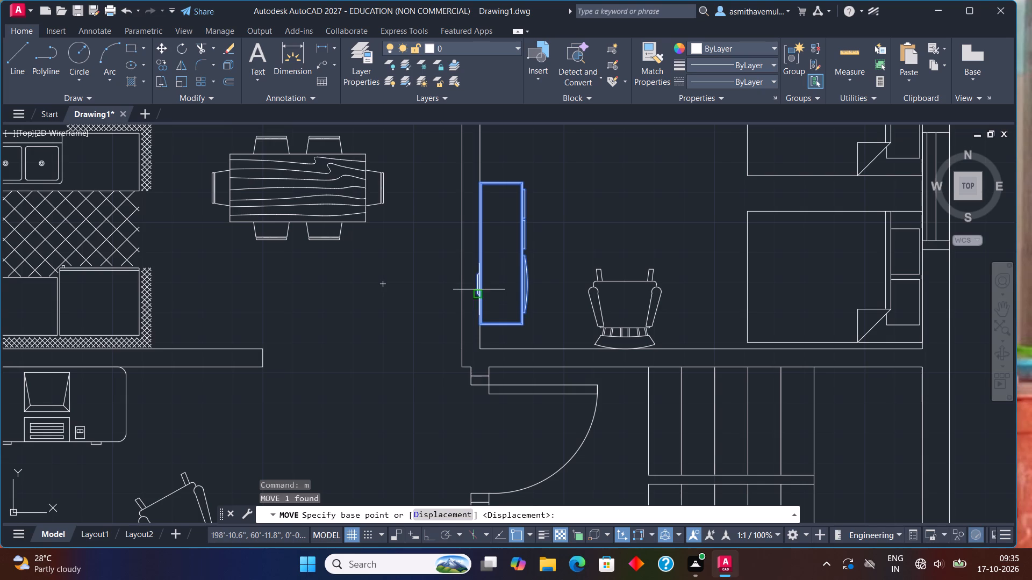
pyautogui.click(474, 285)
pyautogui.scroll(1, 485, 279)
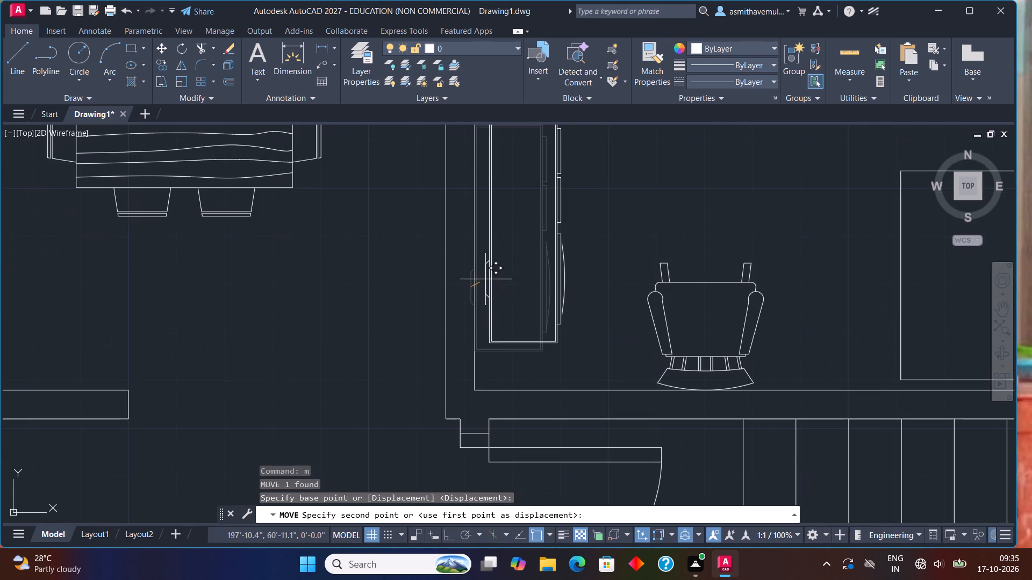
pyautogui.click(478, 279)
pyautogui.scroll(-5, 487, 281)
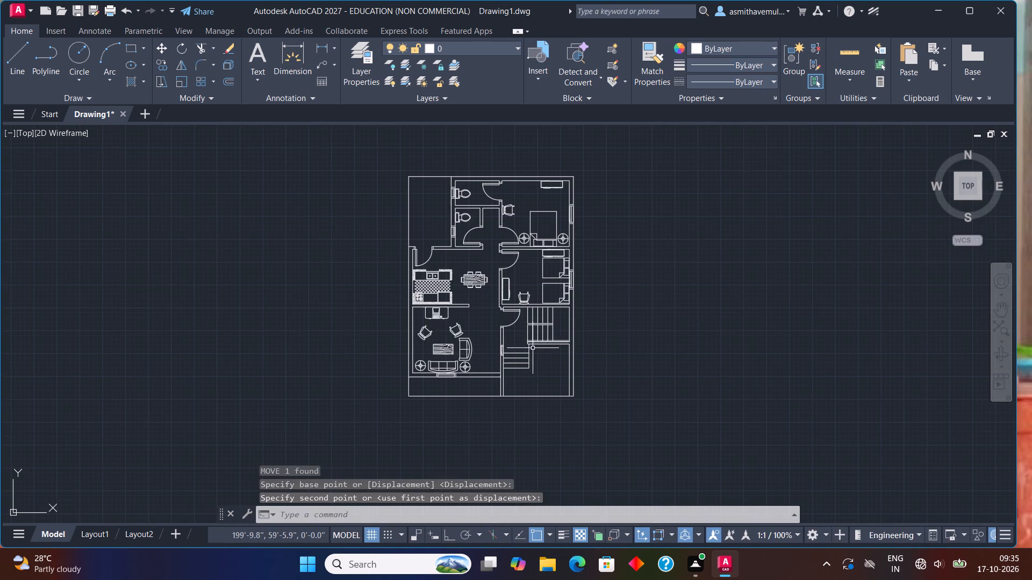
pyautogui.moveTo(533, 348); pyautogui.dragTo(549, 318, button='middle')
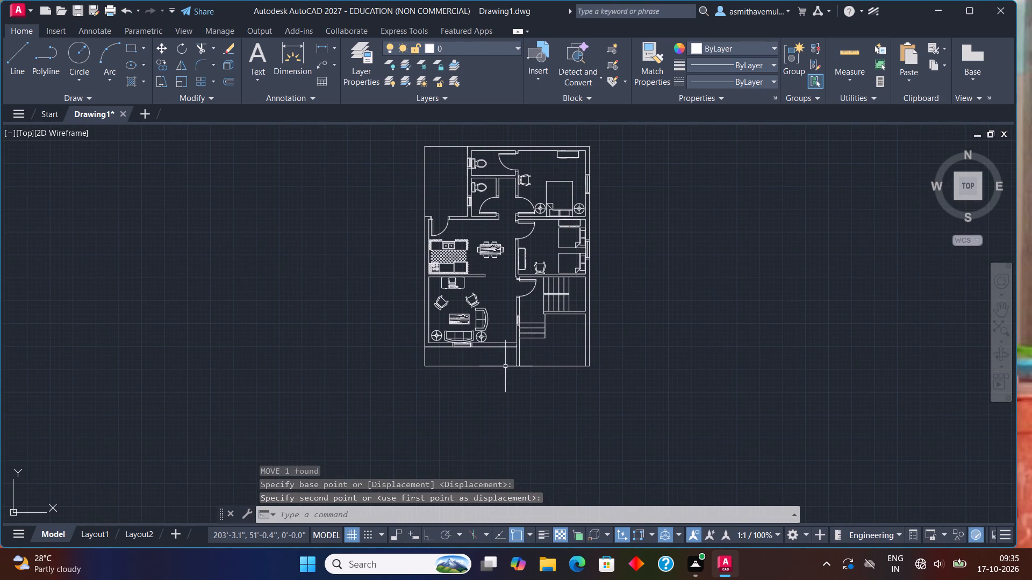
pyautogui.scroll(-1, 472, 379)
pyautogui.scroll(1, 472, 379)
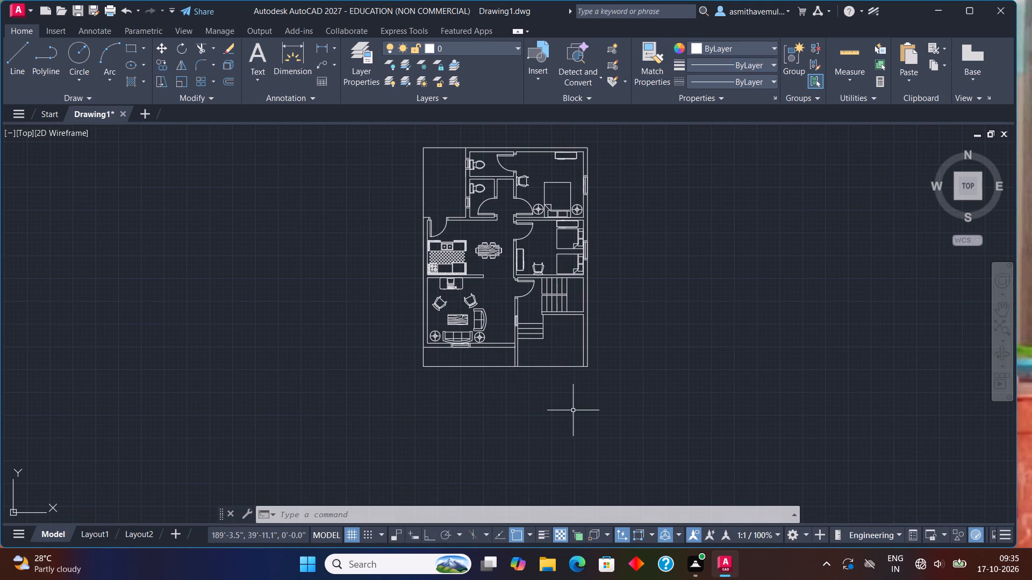
# Insert the Vehicles - Imperial block from the architectural tool palette into the empty space outside the plan's right exterior wall.
pyautogui.hotkey('ctrl', '3')
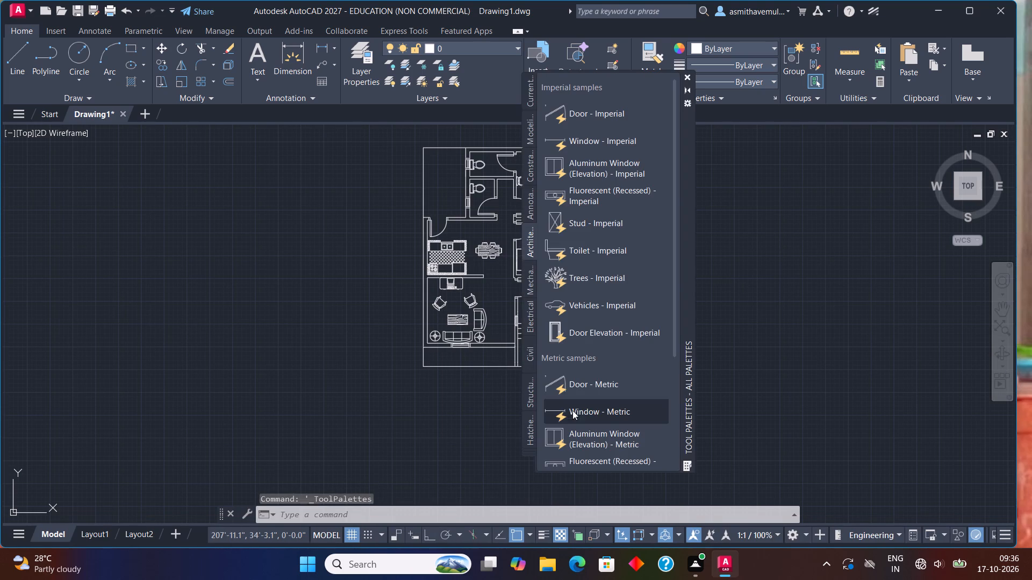
pyautogui.moveTo(579, 302); pyautogui.dragTo(618, 324)
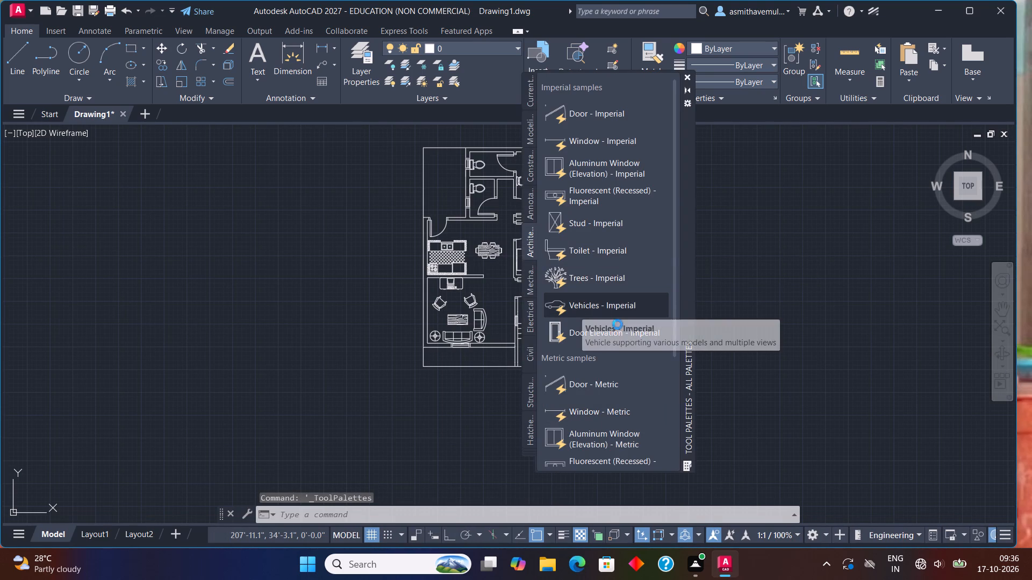
pyautogui.moveTo(618, 324); pyautogui.dragTo(709, 353)
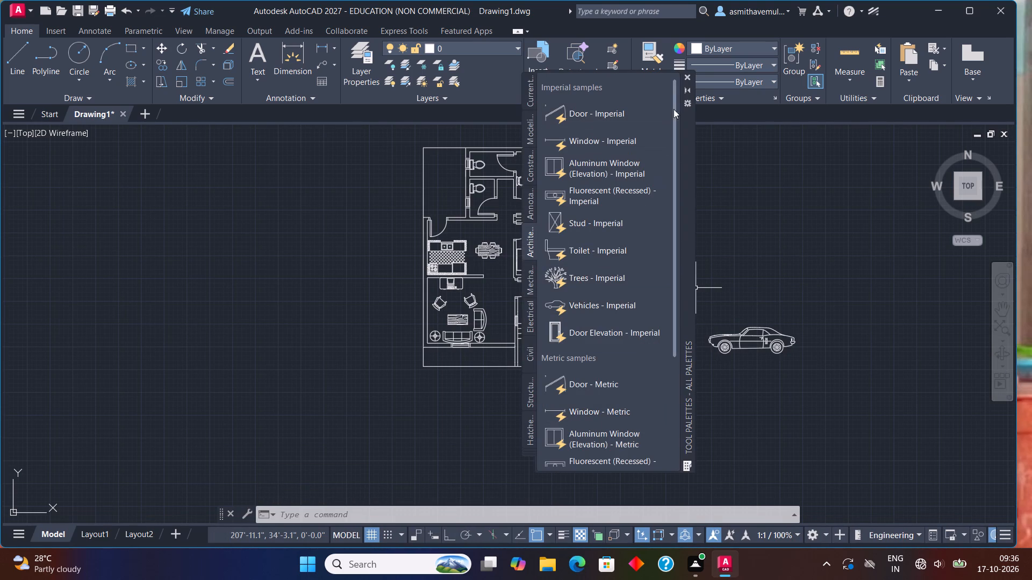
pyautogui.click(688, 77)
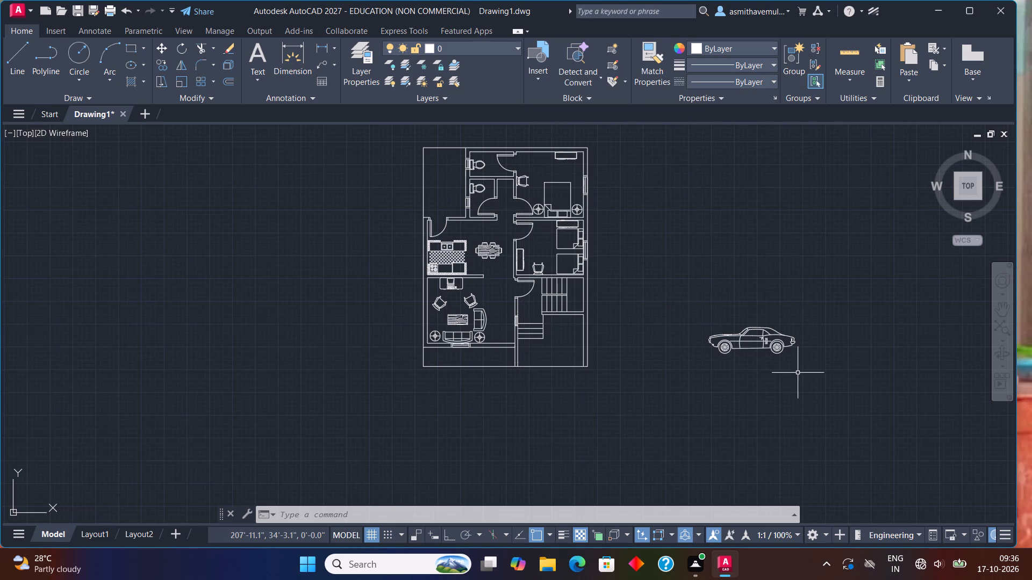
# Switch the inserted car block from its side view to its top view.
pyautogui.click(780, 339)
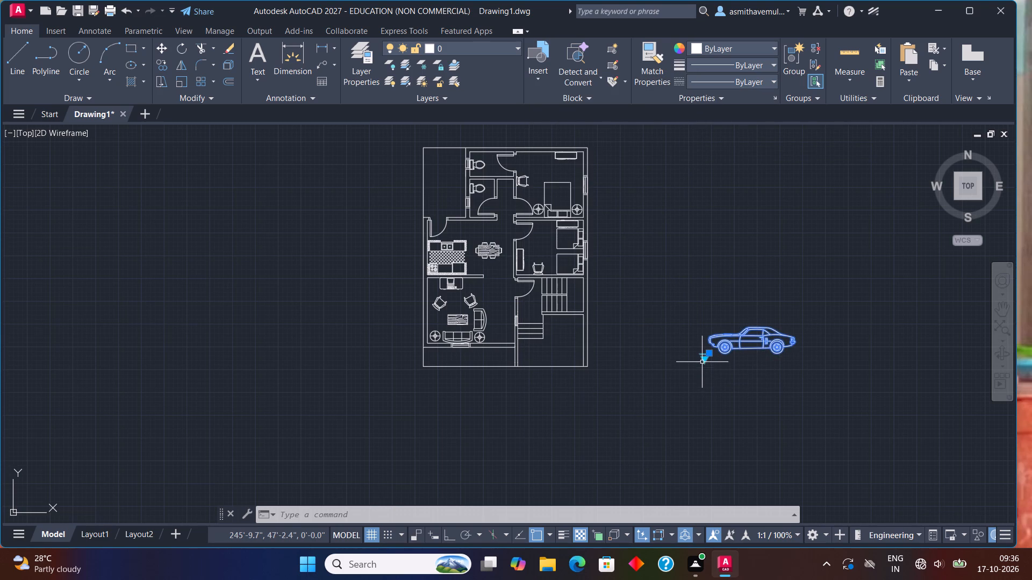
pyautogui.click(704, 359)
pyautogui.click(752, 379)
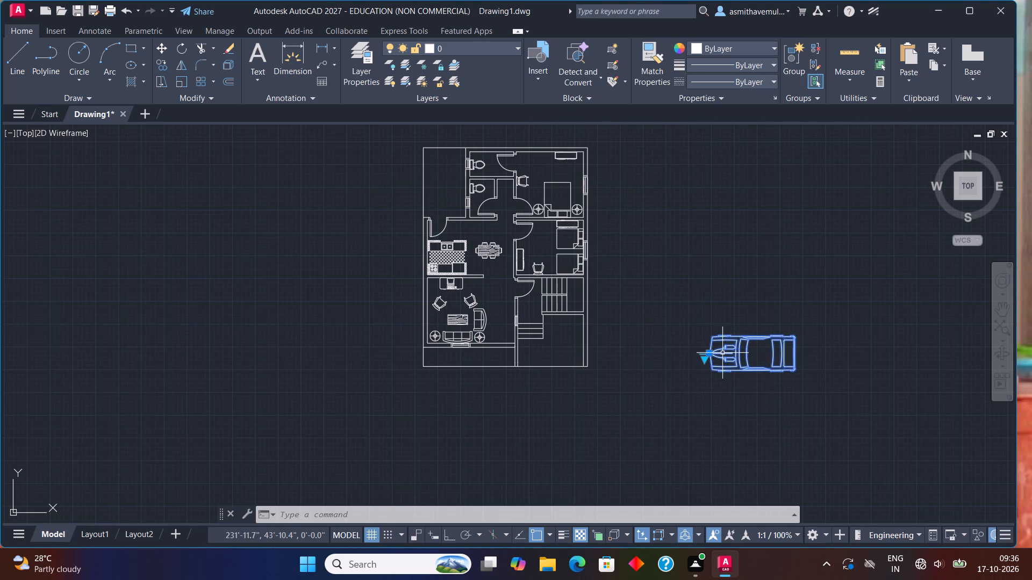
pyautogui.press('Escape')
# Rotate the car 90° clockwise about its front midpoint with Ortho on so it stands vertically, facing up the plan.
pyautogui.write('ro')
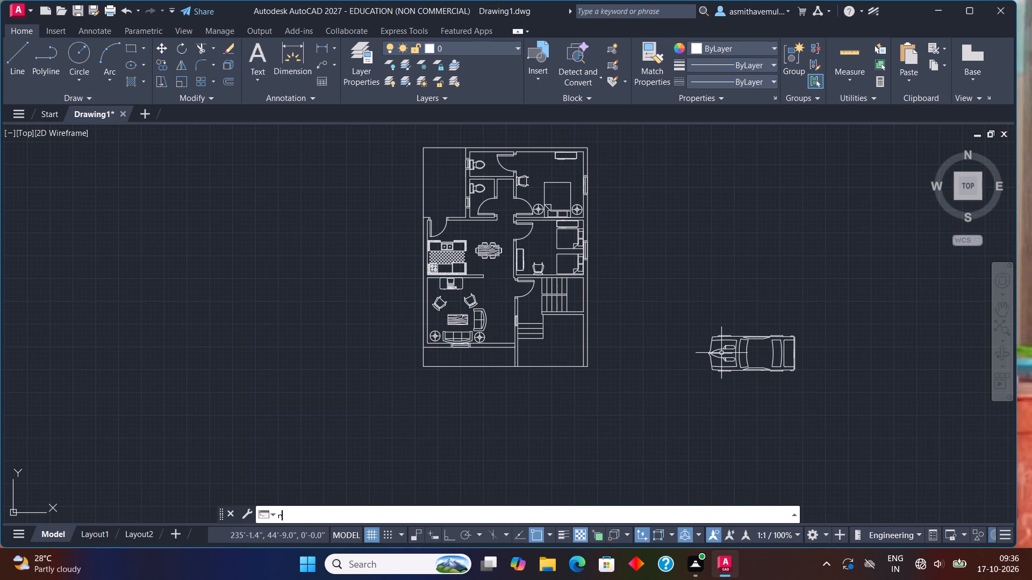
pyautogui.press('Return')
pyautogui.click(708, 353)
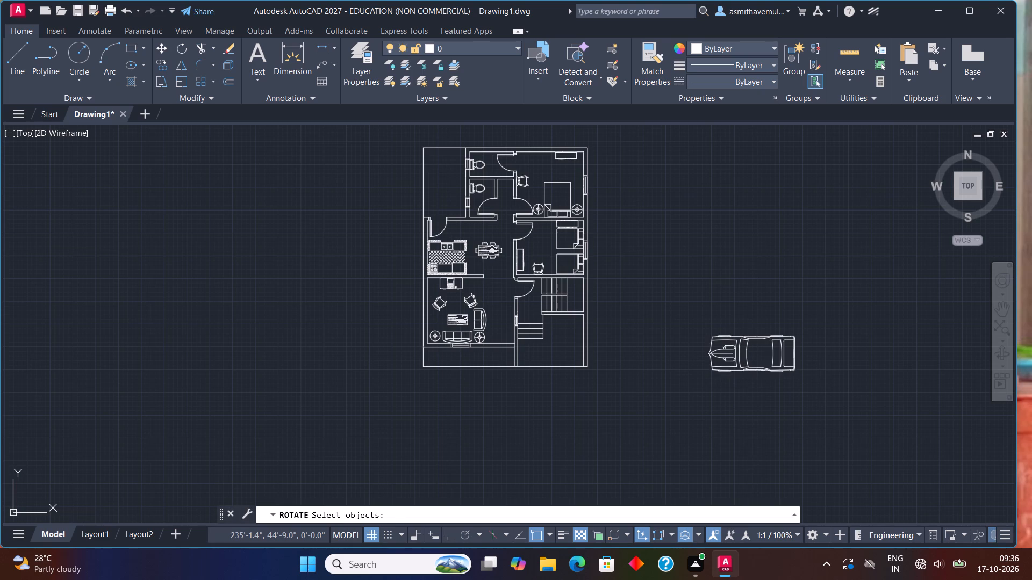
pyautogui.press('Return')
pyautogui.click(708, 353)
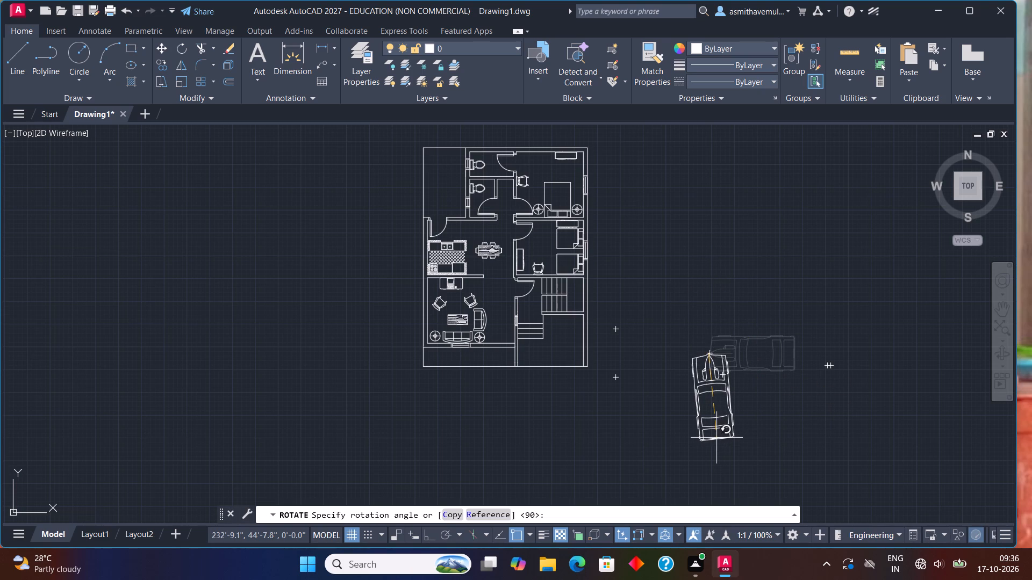
pyautogui.press('F8')
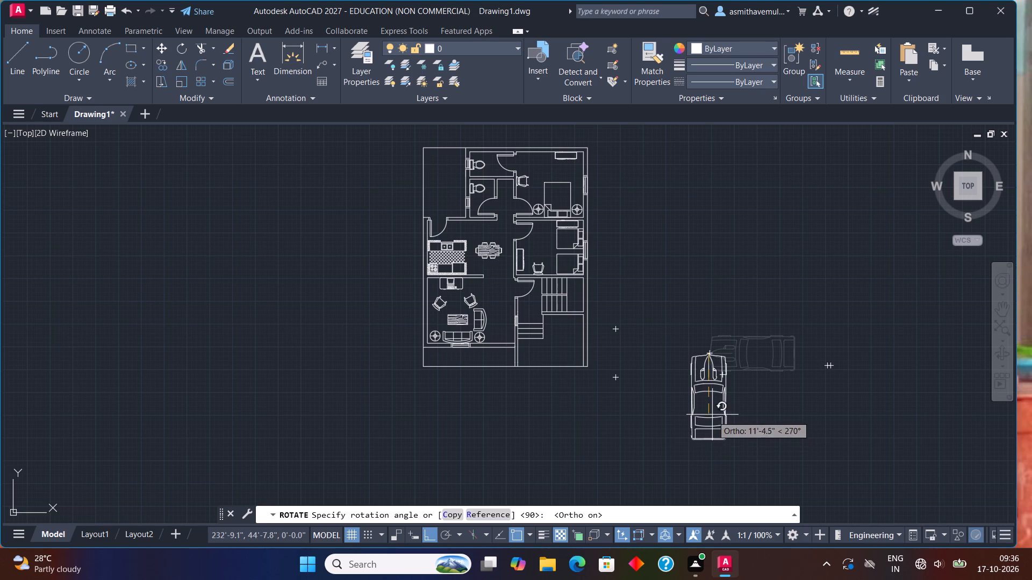
pyautogui.click(712, 414)
# Move the rotated car by its front midpoint with Ortho off into the parking area below the staircase.
pyautogui.click(708, 382)
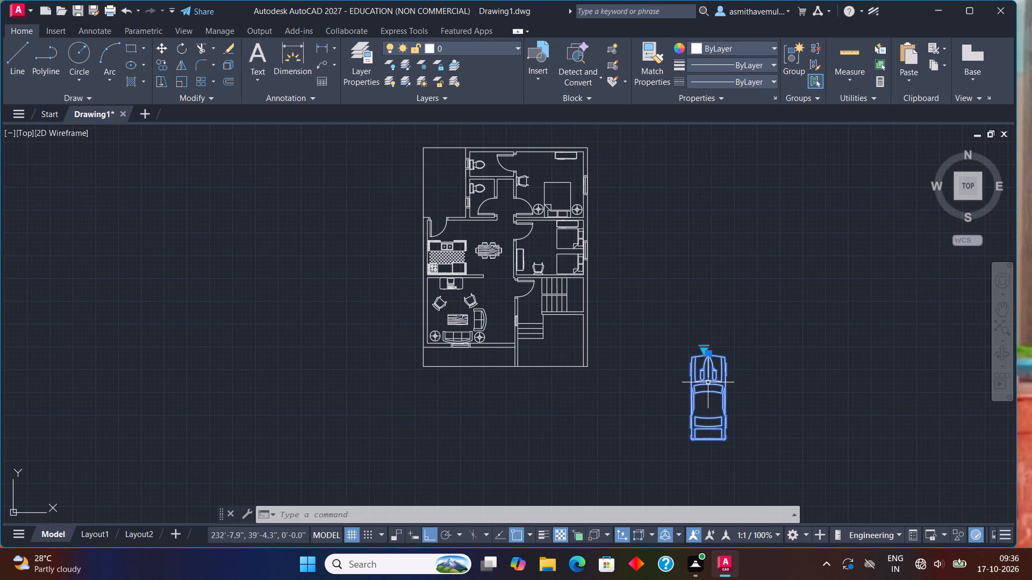
pyautogui.press('m')
pyautogui.press('Return')
pyautogui.press('F8')
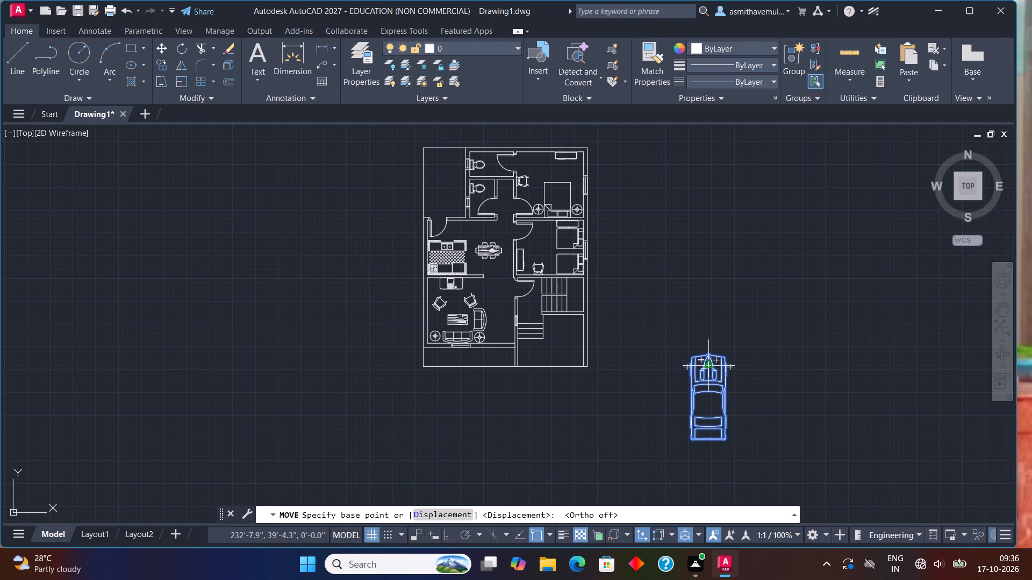
pyautogui.click(708, 354)
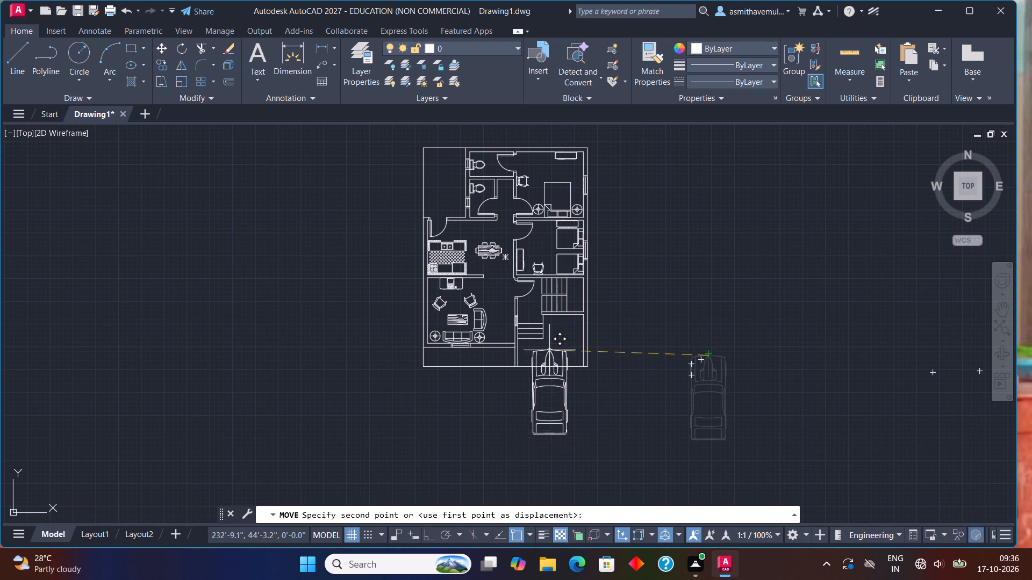
pyautogui.scroll(2, 549, 347)
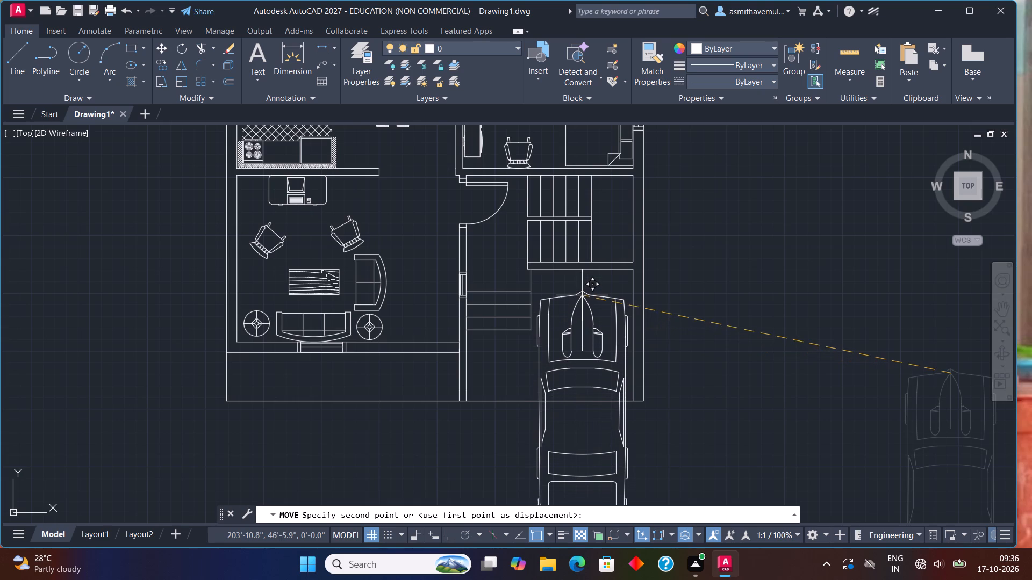
pyautogui.click(583, 289)
# Scale the car down about its front midpoint so it fits entirely inside the parking area.
pyautogui.click(583, 289)
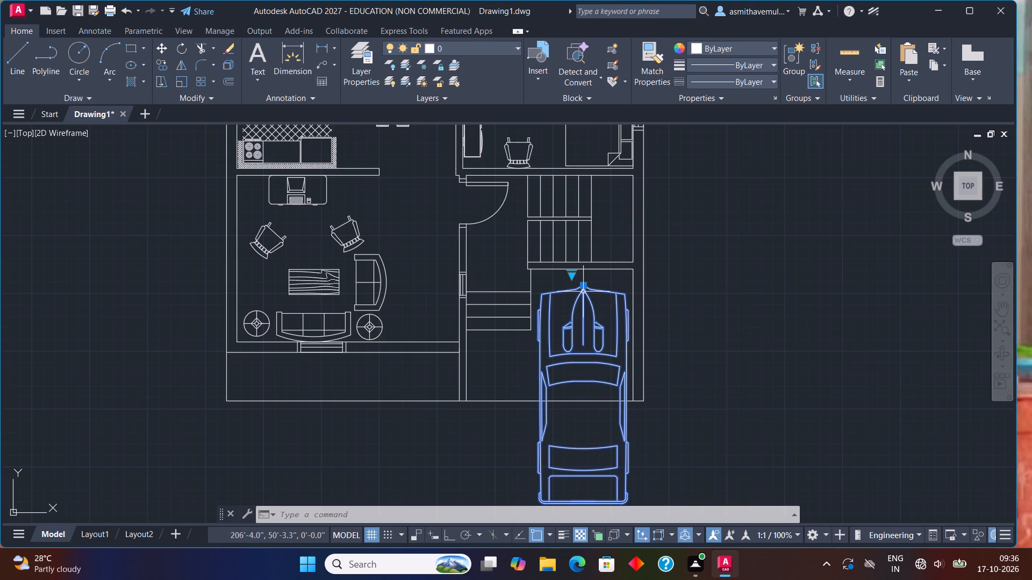
pyautogui.write('scale')
pyautogui.press('Return')
pyautogui.click(583, 292)
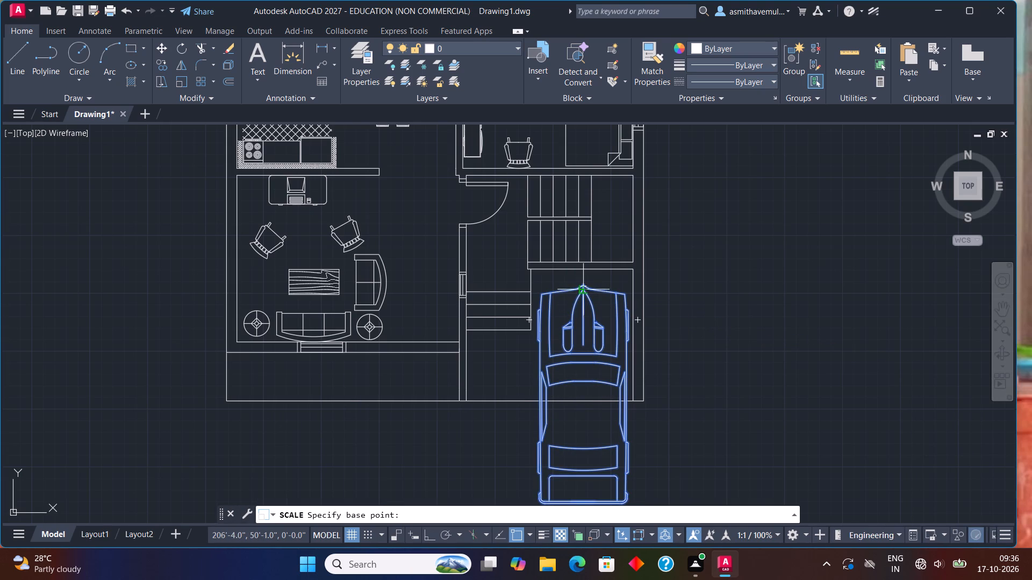
pyautogui.click(580, 244)
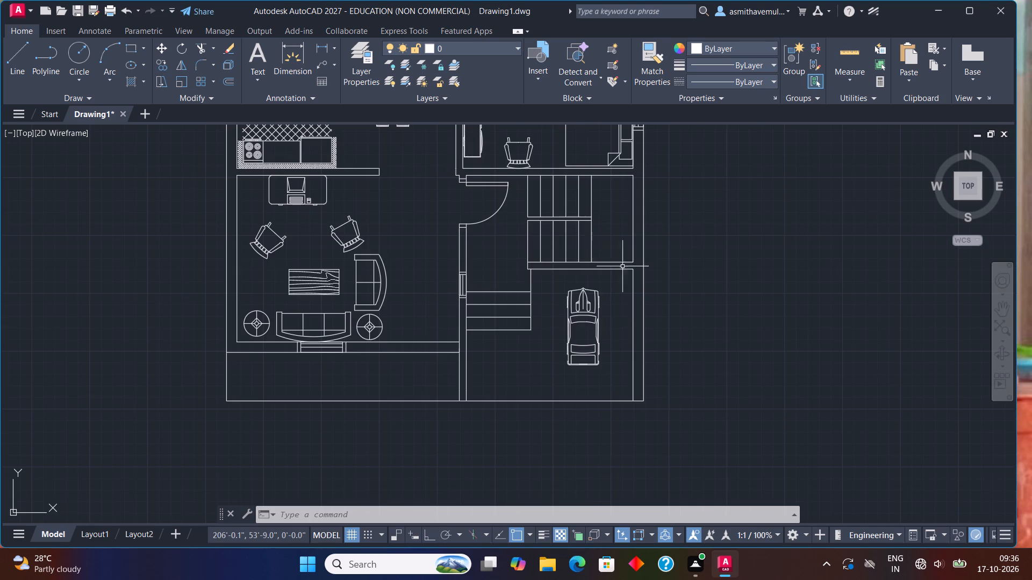
# Start a single-line text beside the plan with a height of 6" and a rotation angle of 0.
pyautogui.scroll(-1, 660, 317)
pyautogui.scroll(-1, 662, 368)
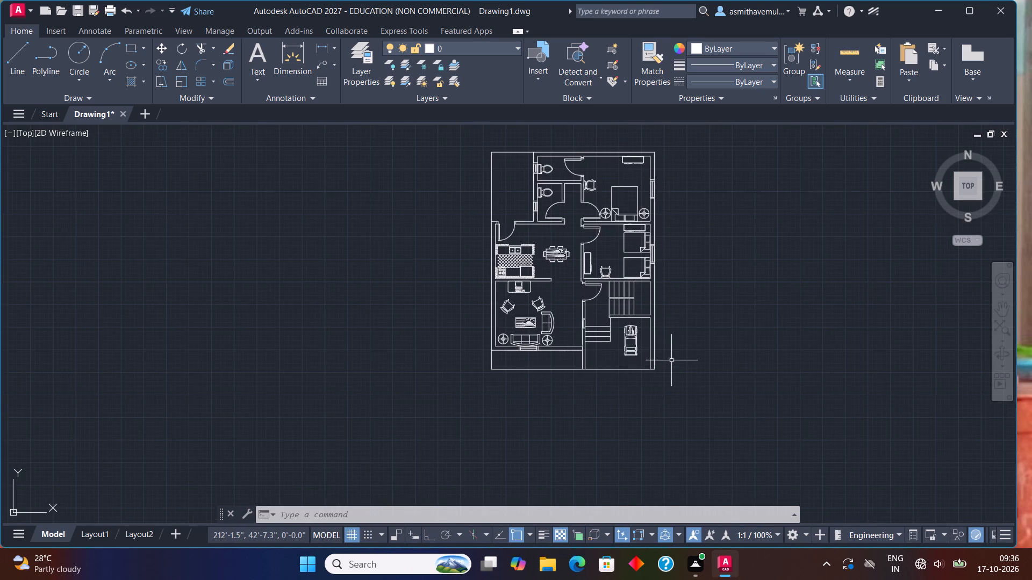
pyautogui.moveTo(671, 360); pyautogui.dragTo(629, 388, button='middle')
pyautogui.press('t')
pyautogui.write('ext')
pyautogui.press('Return')
pyautogui.click(675, 292)
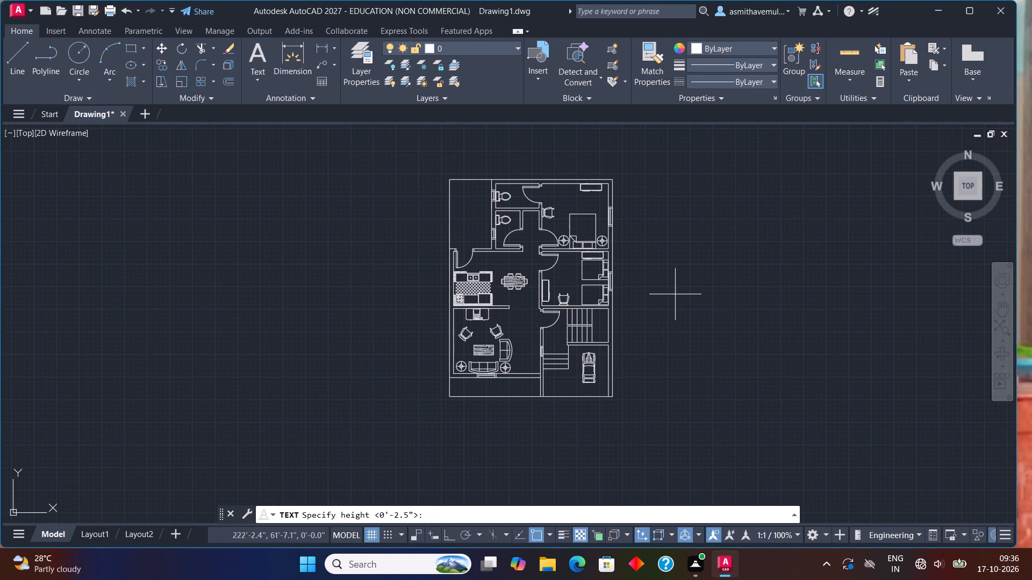
pyautogui.write('6"')
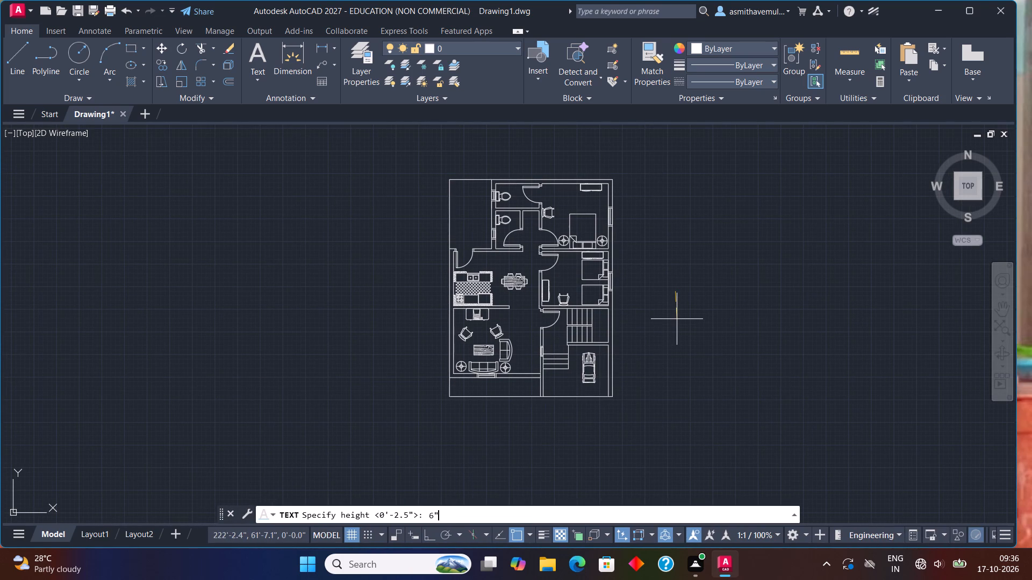
pyautogui.press('Return')
pyautogui.press('0')
pyautogui.press('Return')
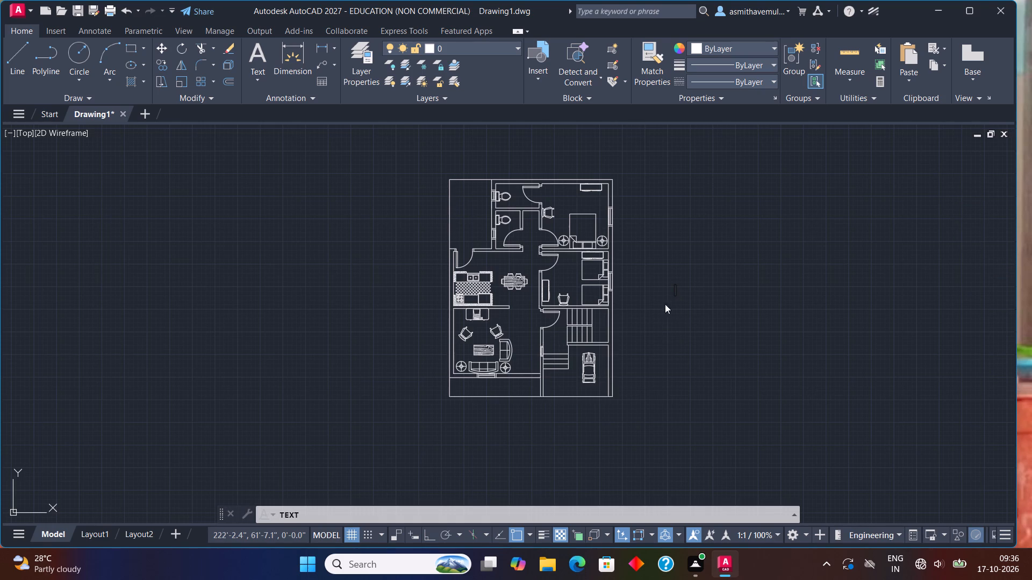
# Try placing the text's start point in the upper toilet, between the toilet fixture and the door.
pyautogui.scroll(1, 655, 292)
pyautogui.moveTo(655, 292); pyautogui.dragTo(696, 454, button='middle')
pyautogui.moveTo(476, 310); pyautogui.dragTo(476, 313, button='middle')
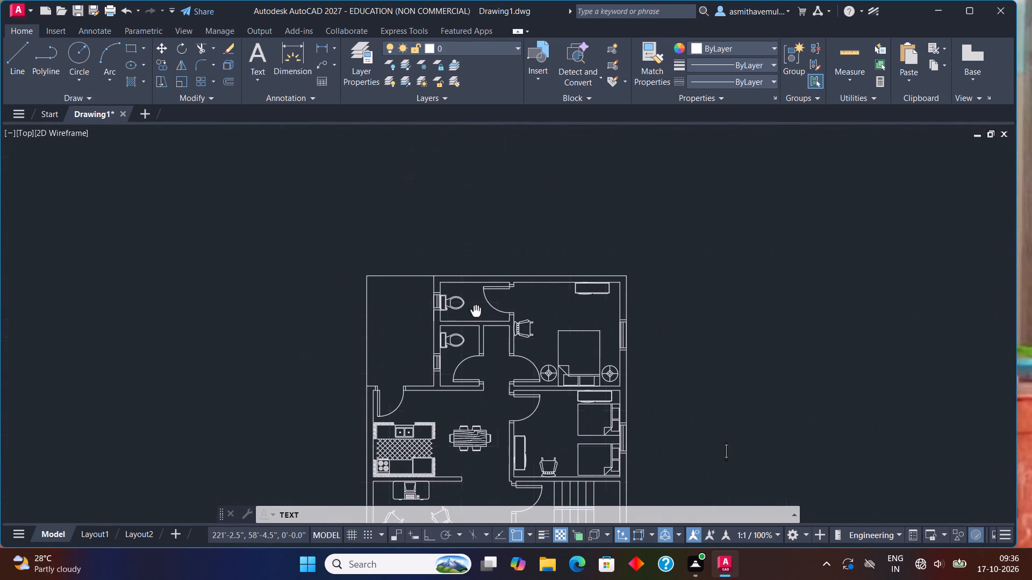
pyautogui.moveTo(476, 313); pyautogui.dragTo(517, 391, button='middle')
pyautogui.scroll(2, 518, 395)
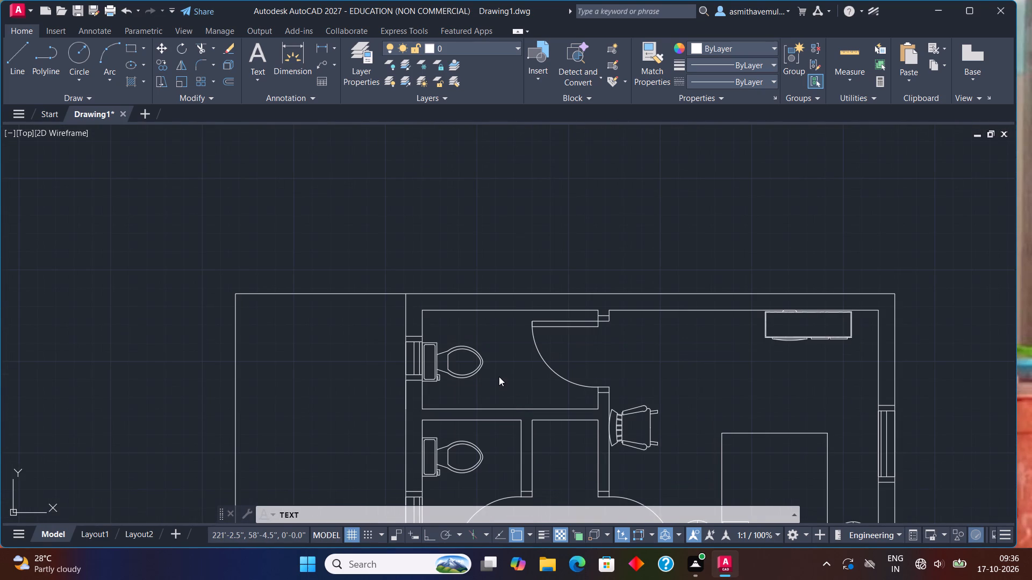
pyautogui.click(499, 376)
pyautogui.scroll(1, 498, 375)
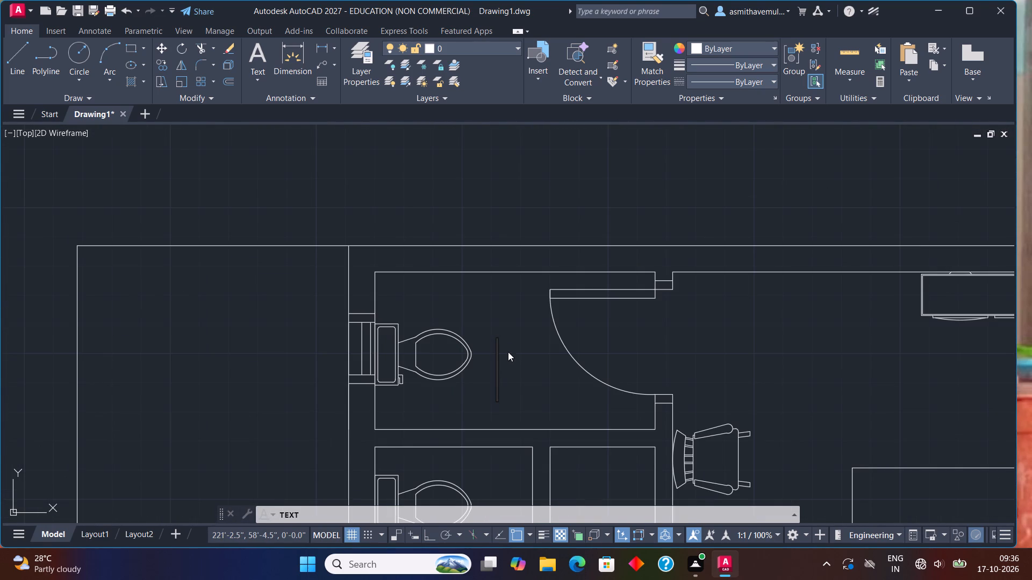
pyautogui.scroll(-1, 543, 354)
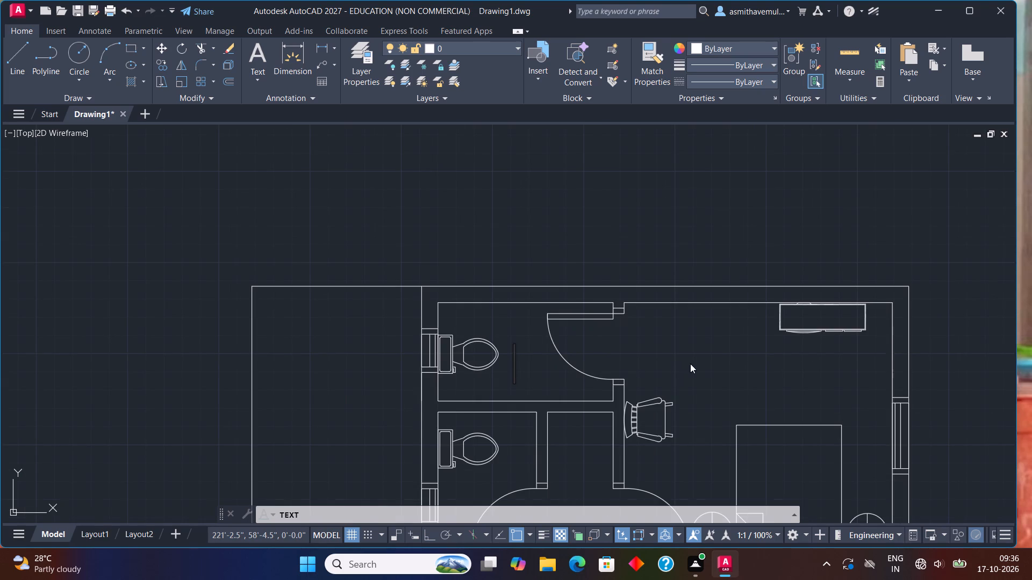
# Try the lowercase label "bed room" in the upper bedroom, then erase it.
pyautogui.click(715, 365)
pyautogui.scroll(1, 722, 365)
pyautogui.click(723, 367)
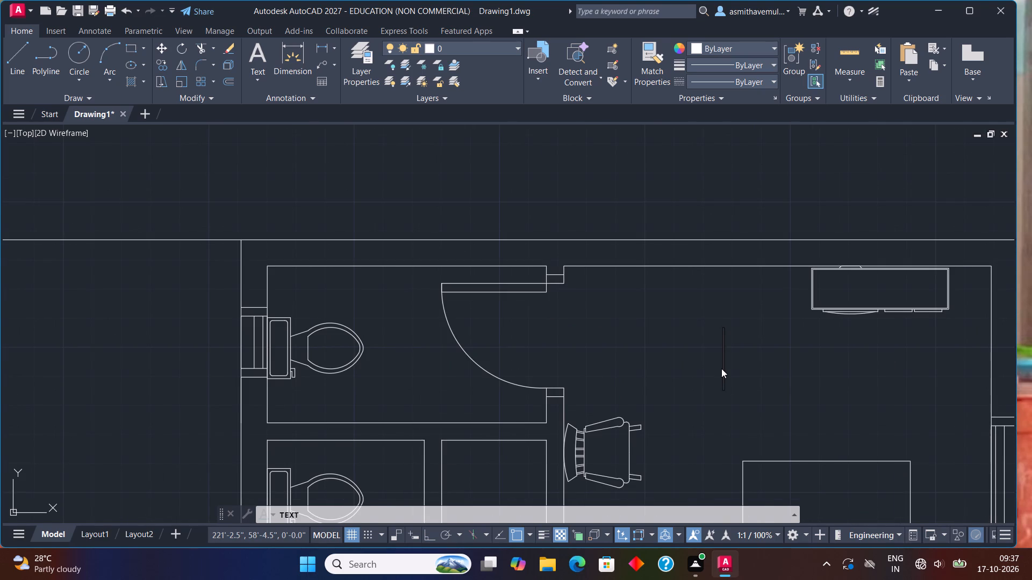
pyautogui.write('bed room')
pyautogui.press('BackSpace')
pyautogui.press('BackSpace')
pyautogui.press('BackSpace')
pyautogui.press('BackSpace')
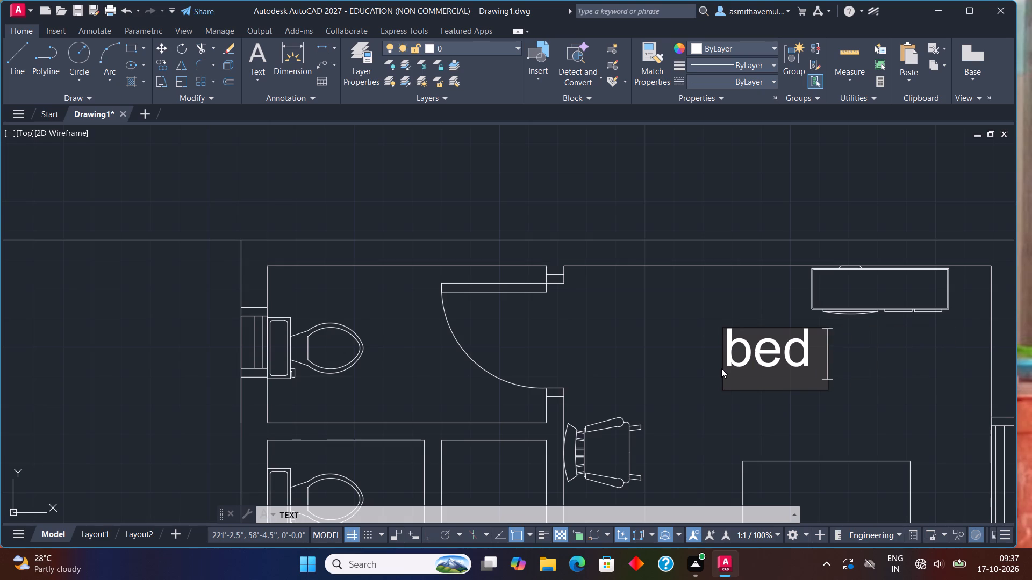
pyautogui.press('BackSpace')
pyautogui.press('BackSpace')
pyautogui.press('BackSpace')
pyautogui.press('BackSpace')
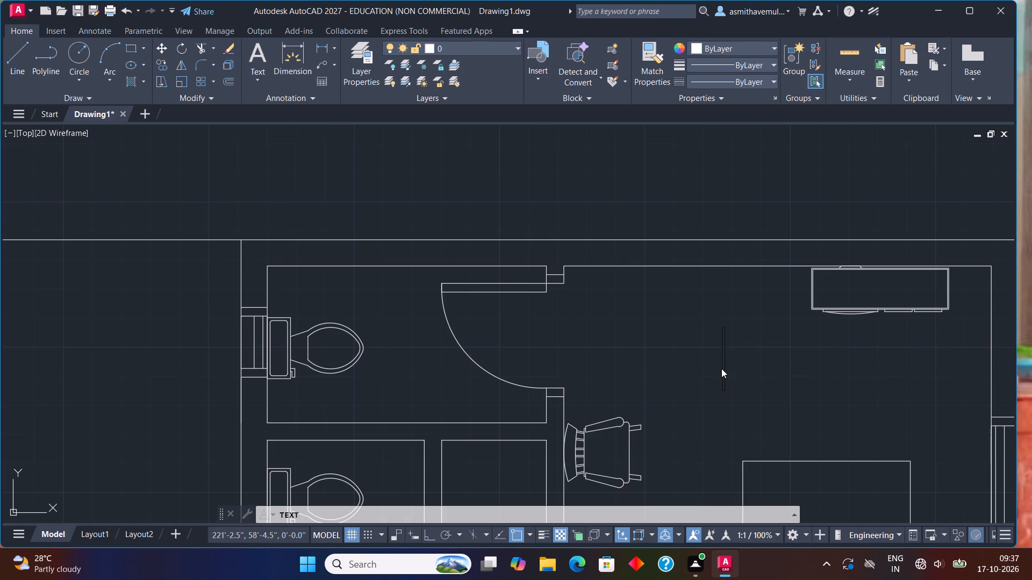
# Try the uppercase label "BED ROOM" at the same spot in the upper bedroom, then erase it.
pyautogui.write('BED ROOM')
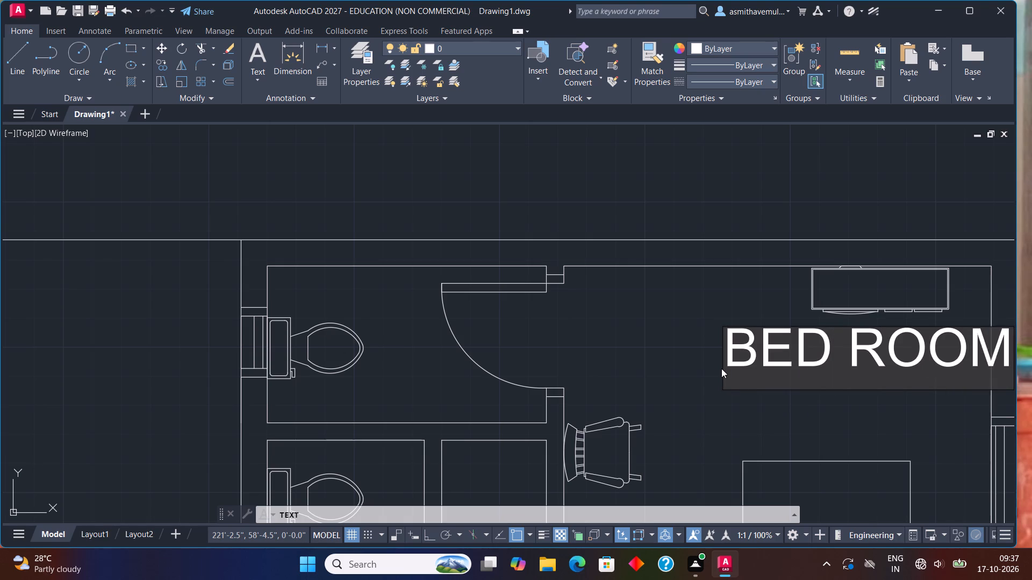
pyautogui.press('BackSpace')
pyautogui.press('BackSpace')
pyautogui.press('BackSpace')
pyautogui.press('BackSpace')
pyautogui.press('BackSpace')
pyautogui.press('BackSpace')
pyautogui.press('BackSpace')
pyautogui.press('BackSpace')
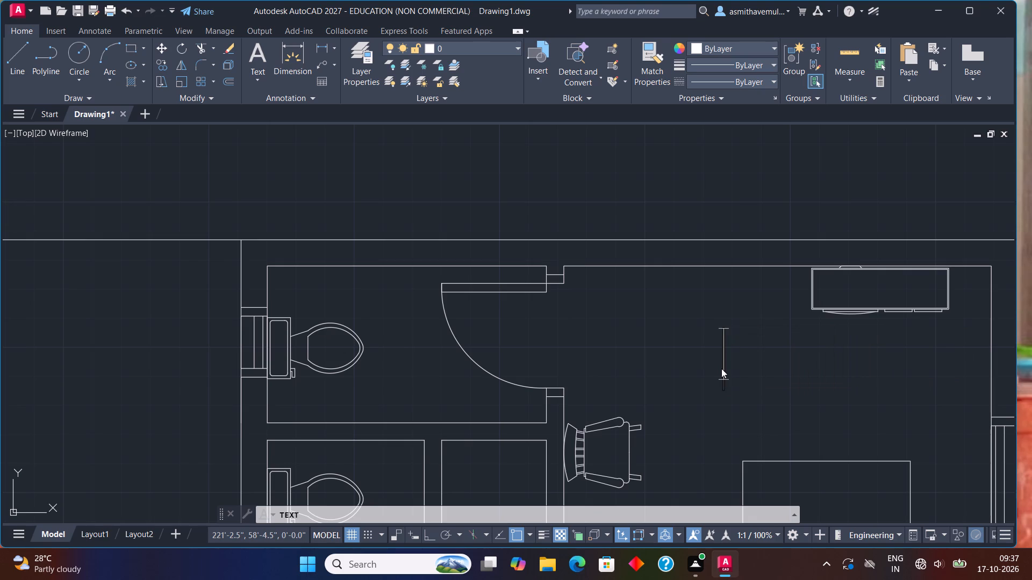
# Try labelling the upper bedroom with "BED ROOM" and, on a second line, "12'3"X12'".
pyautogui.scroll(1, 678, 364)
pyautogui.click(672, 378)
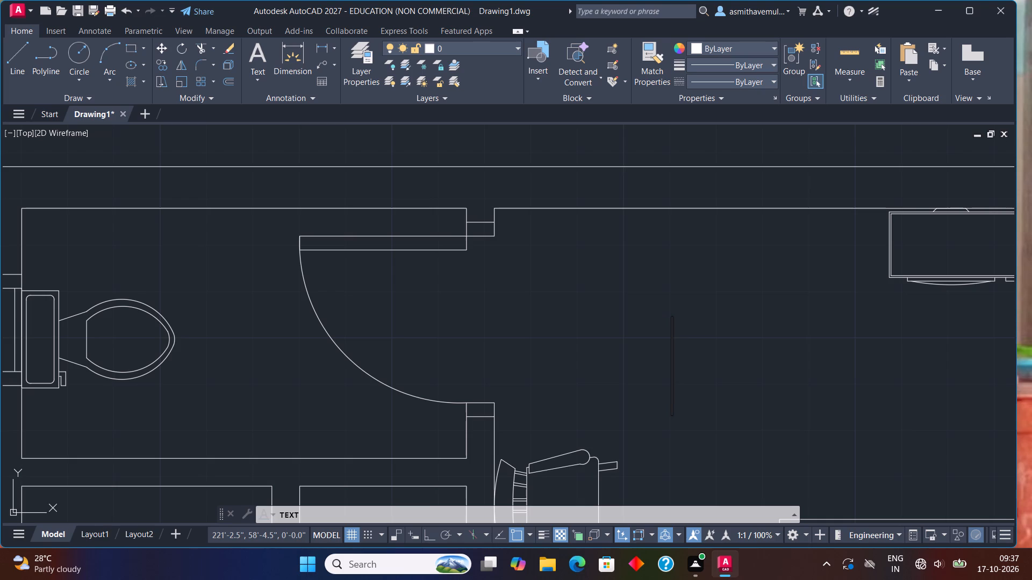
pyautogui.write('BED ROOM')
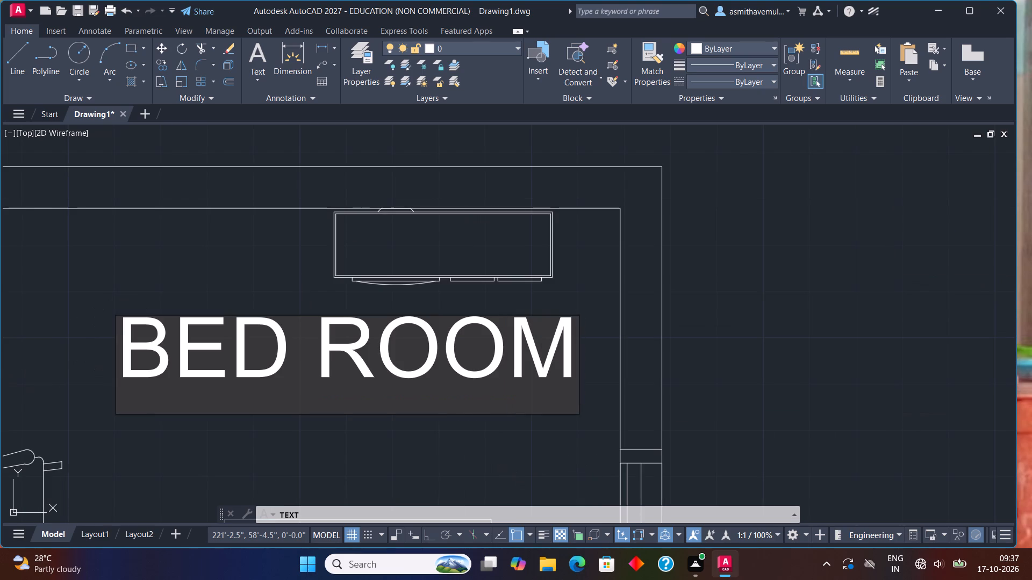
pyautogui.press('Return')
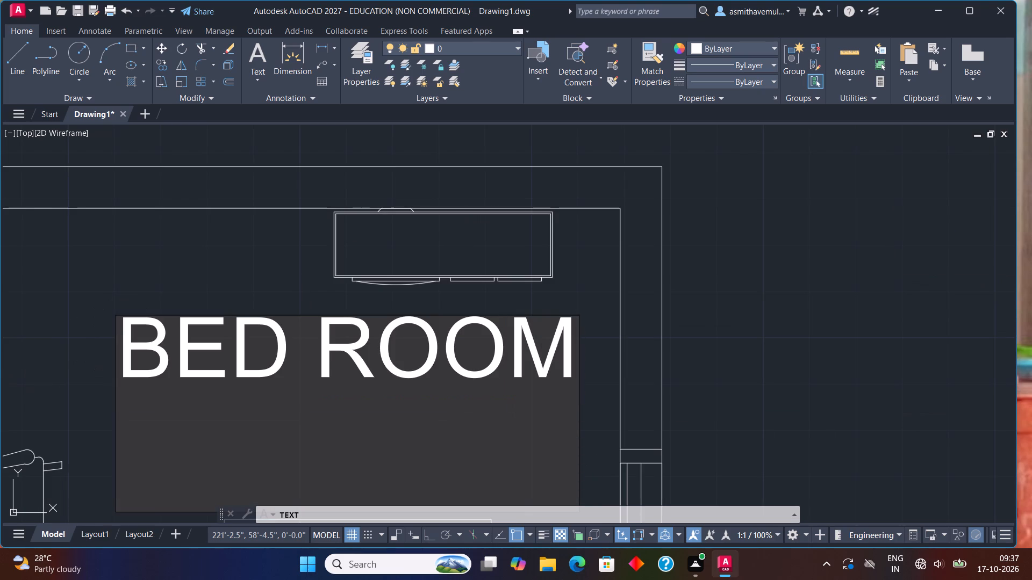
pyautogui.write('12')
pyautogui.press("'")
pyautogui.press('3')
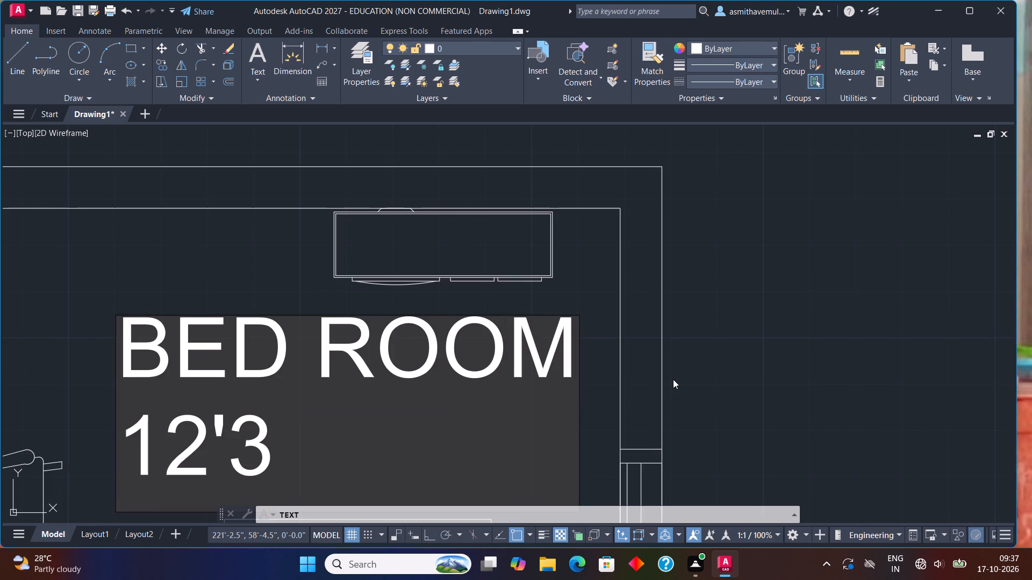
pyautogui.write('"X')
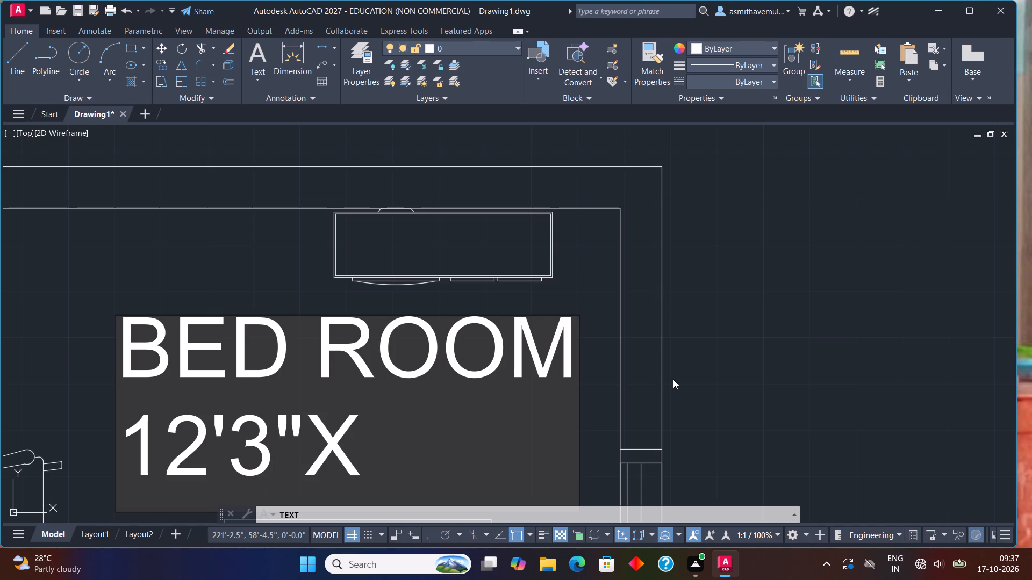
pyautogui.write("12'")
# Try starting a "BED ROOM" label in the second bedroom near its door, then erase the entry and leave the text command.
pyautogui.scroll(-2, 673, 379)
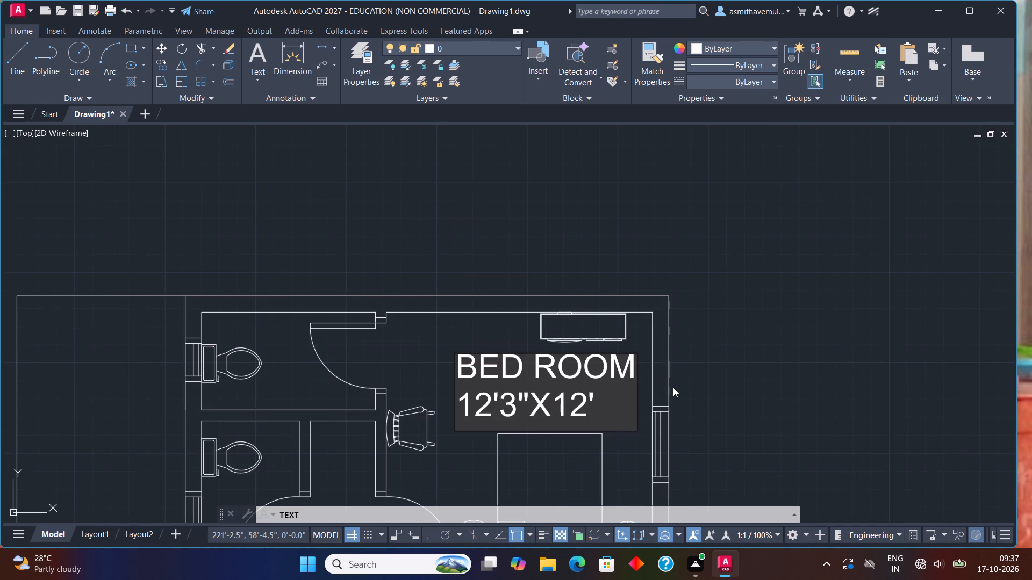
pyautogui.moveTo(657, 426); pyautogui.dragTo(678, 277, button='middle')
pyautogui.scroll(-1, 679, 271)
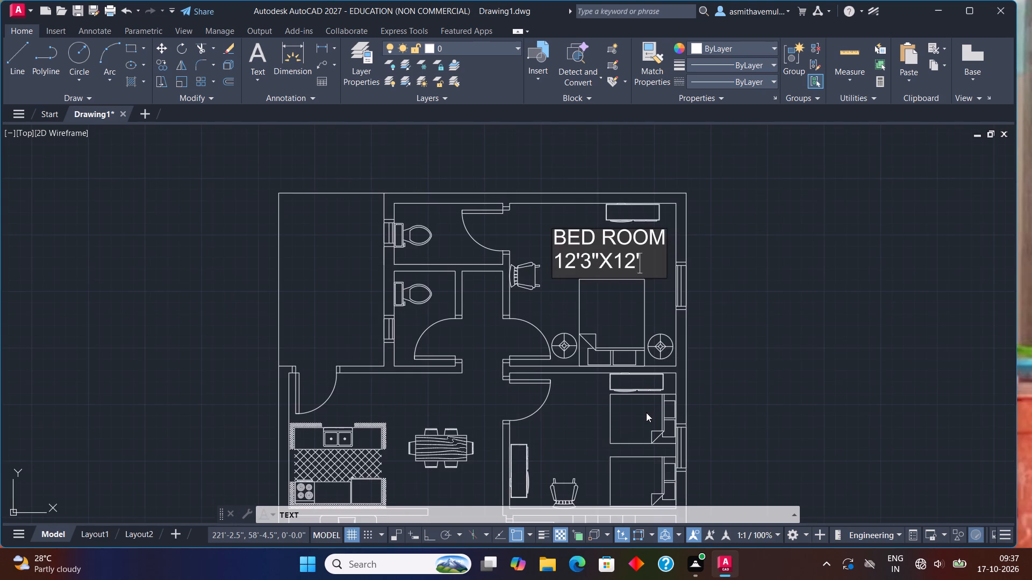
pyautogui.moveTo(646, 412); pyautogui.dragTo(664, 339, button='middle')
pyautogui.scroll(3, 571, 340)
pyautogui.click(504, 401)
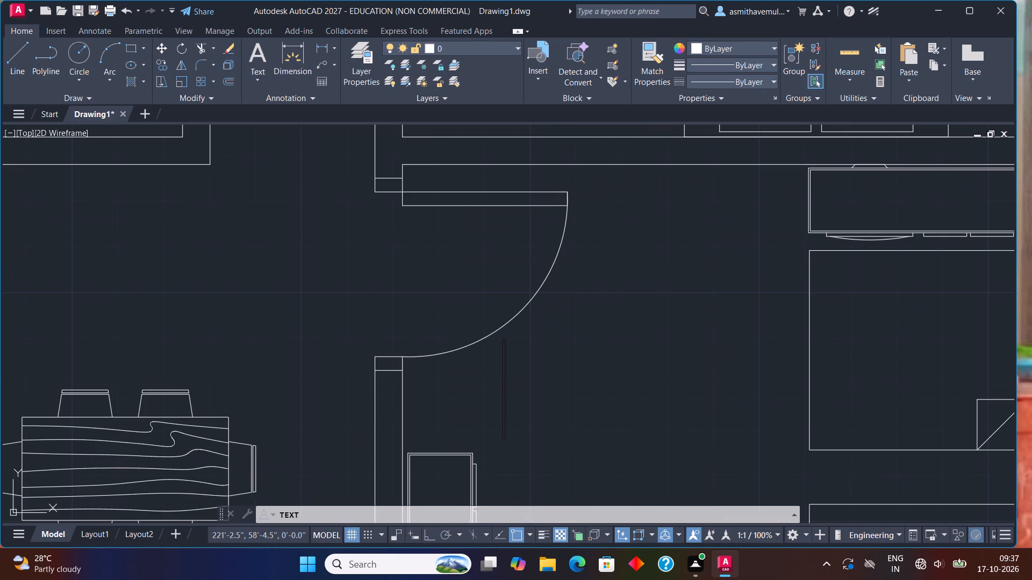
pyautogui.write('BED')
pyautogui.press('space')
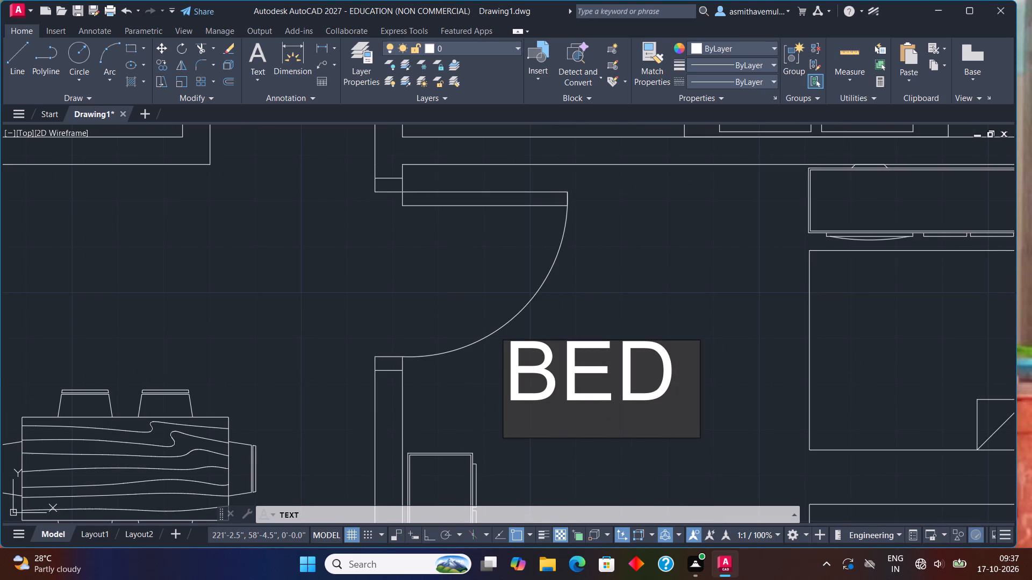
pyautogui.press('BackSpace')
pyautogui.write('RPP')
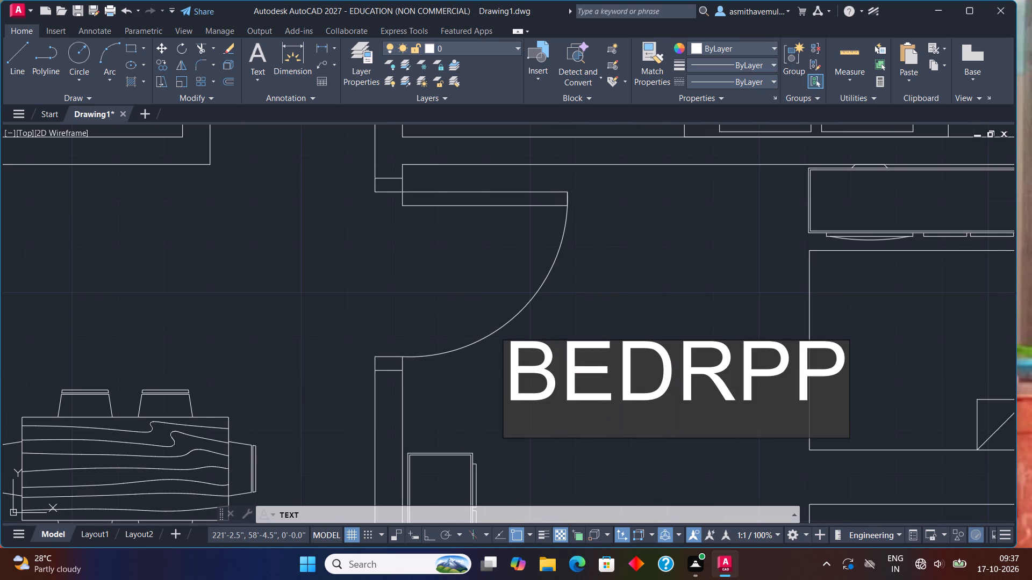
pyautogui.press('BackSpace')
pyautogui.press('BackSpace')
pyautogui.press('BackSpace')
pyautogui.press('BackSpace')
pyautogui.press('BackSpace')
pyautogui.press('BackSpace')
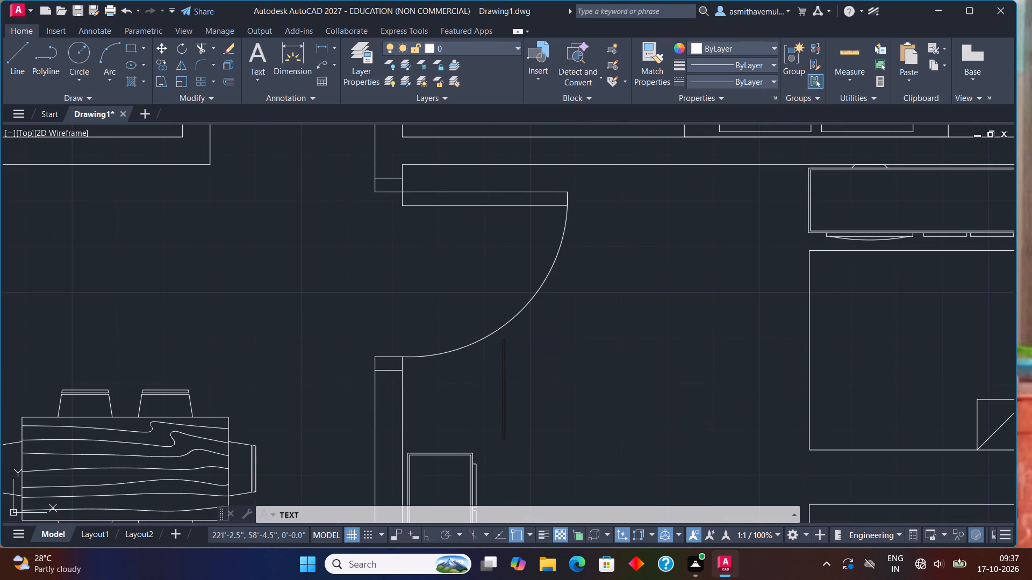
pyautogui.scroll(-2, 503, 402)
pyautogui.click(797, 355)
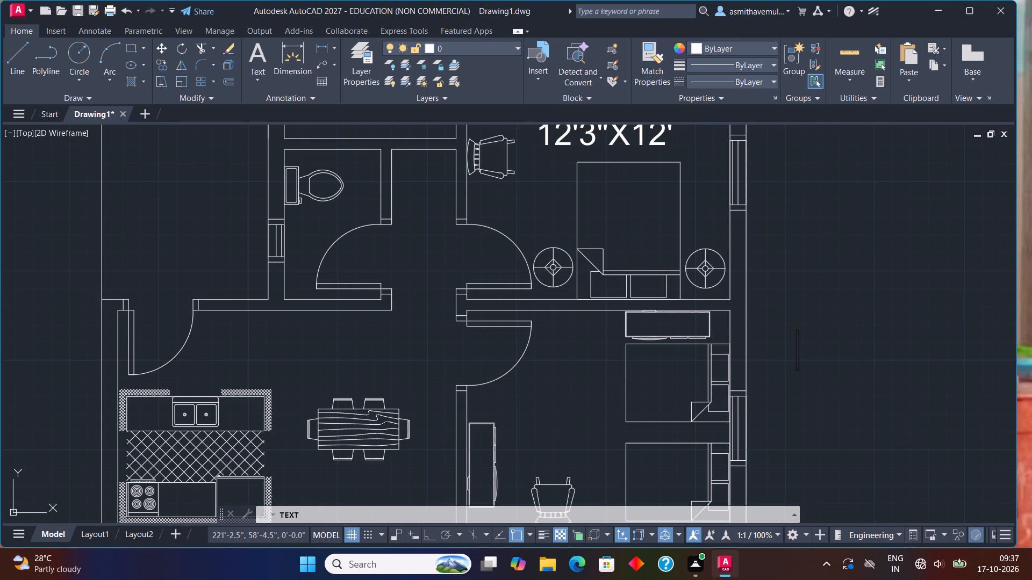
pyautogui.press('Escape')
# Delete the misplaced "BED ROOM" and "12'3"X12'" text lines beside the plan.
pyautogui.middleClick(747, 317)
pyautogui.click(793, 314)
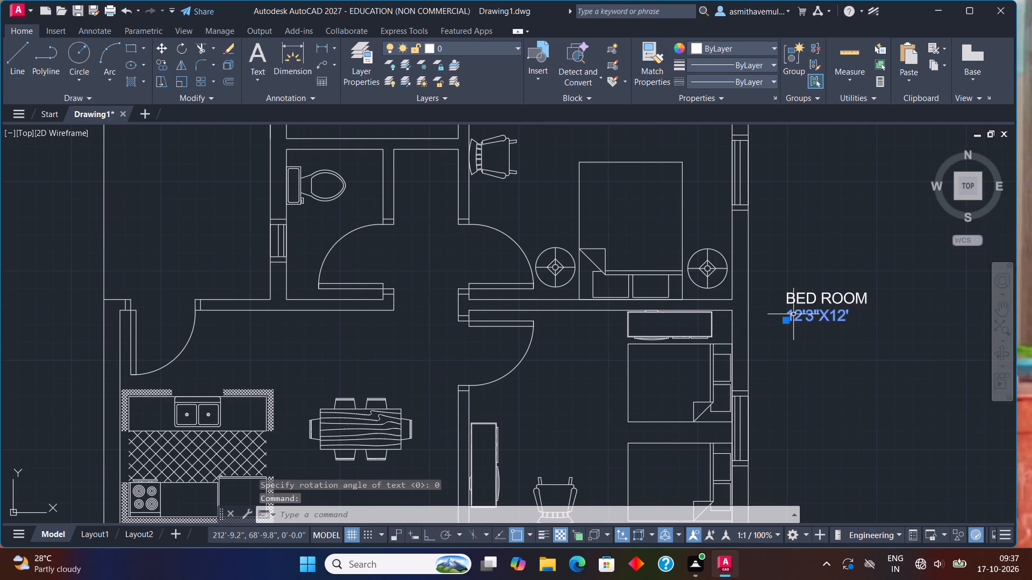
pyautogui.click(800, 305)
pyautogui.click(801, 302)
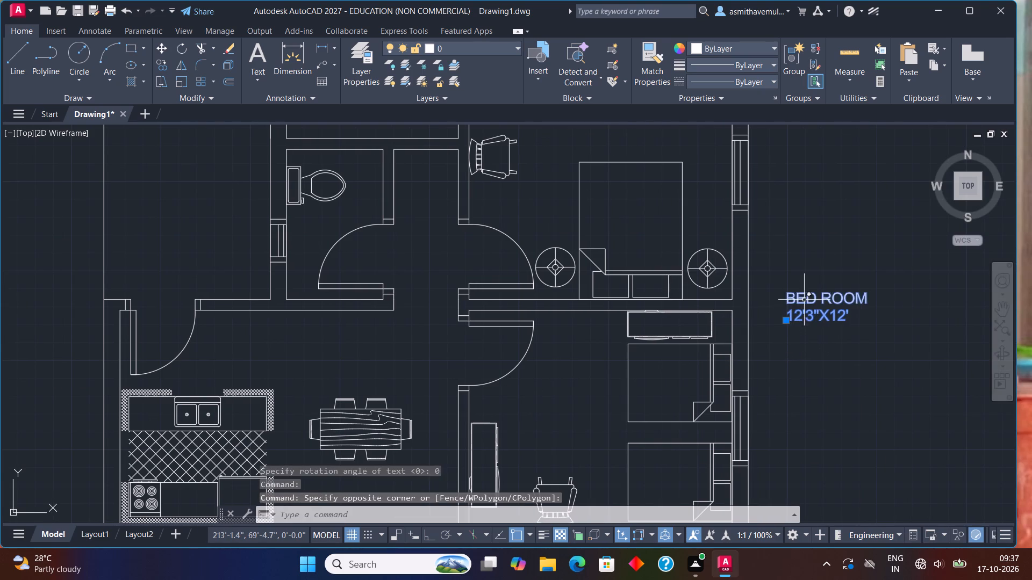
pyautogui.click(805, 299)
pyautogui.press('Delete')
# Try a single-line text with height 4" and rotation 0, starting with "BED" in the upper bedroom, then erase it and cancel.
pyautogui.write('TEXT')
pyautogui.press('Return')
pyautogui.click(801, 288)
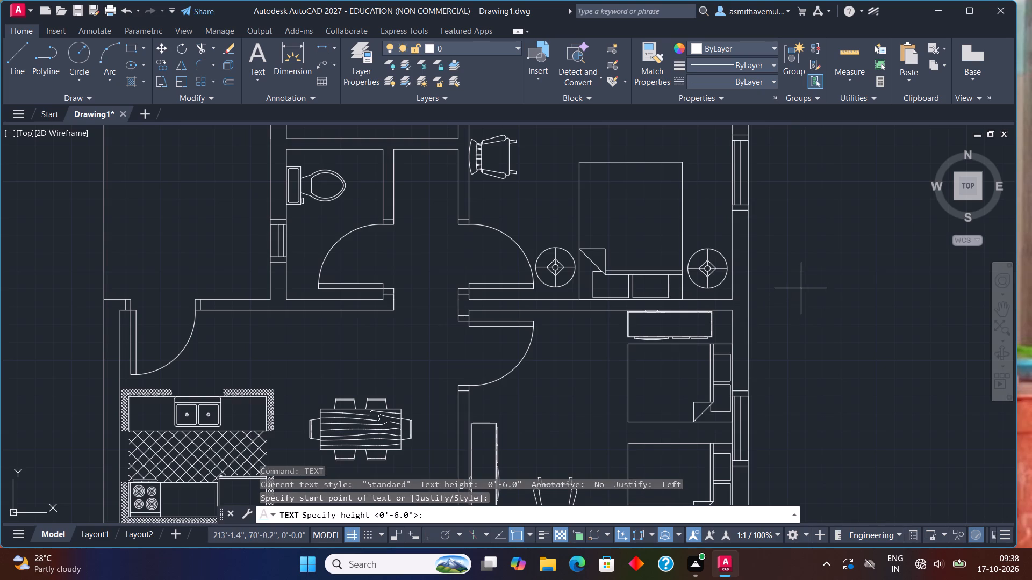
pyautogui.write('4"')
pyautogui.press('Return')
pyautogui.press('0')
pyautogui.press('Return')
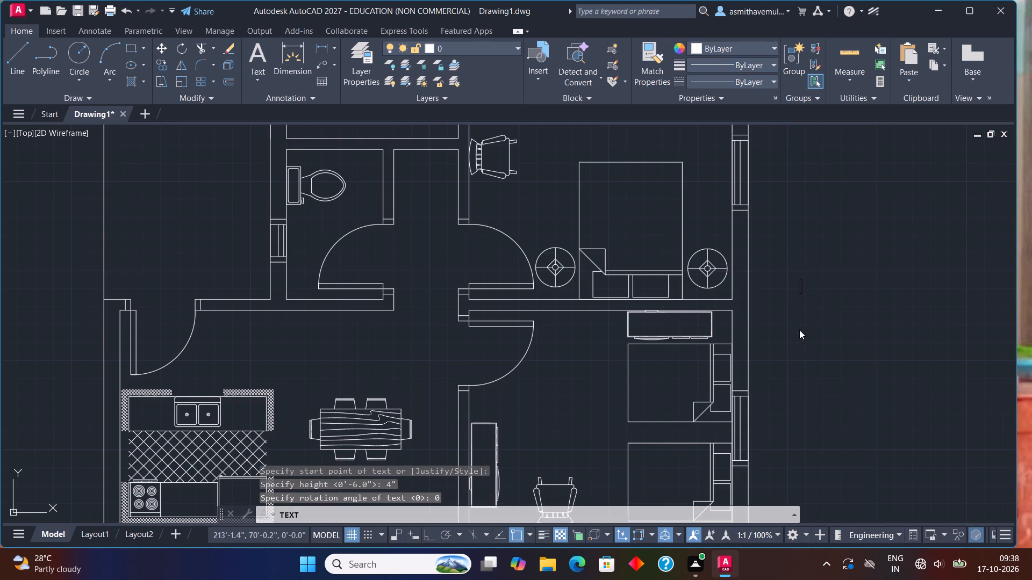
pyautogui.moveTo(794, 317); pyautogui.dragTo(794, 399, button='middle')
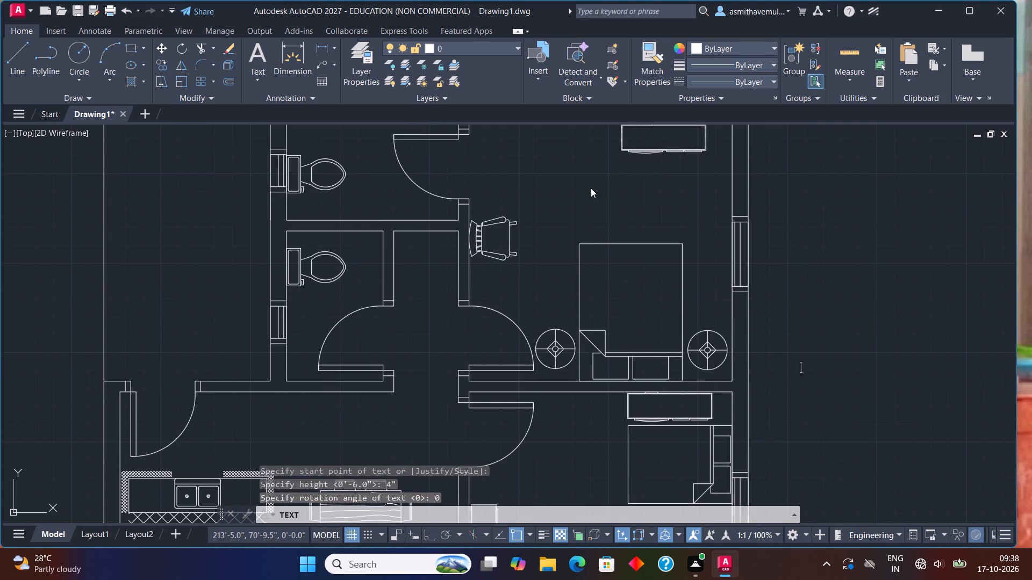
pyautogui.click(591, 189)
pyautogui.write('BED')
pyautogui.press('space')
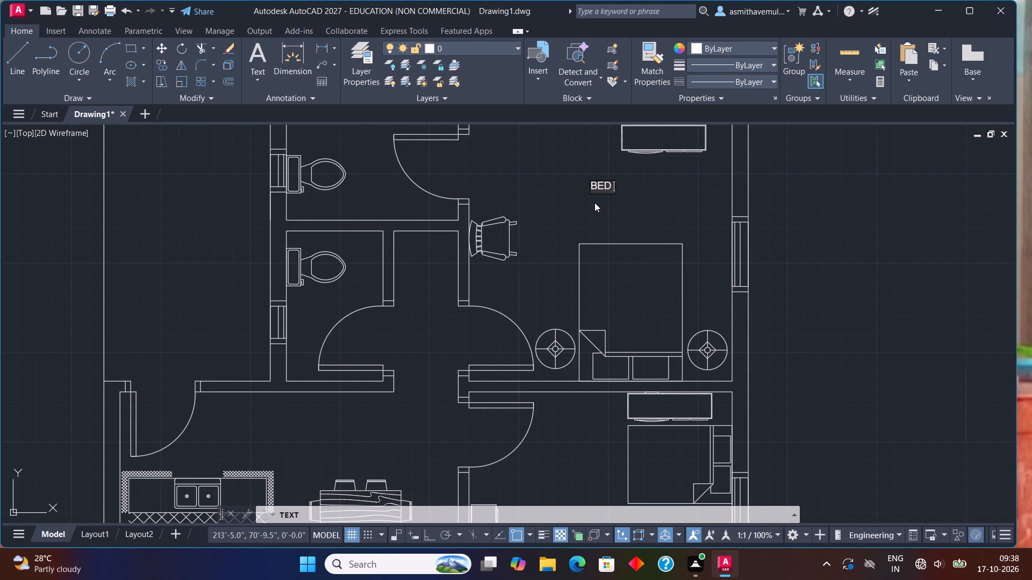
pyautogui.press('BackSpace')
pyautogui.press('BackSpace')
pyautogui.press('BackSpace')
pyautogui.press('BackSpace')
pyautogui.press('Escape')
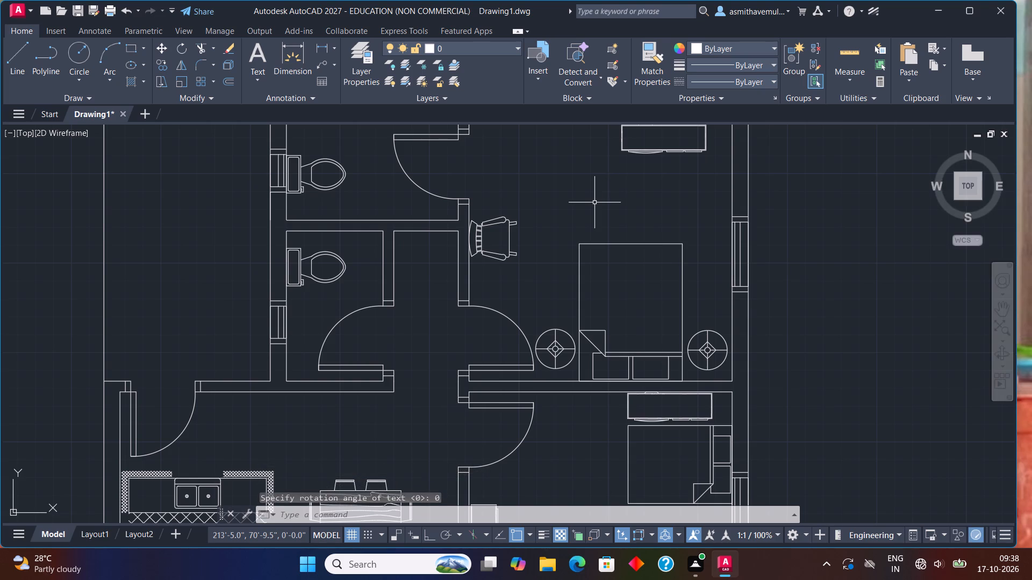
# Label the upper bedroom above the bed with 6" high single-line text at rotation 0: "BED ROOM" over "12'3"X12'".
pyautogui.write('TEXT')
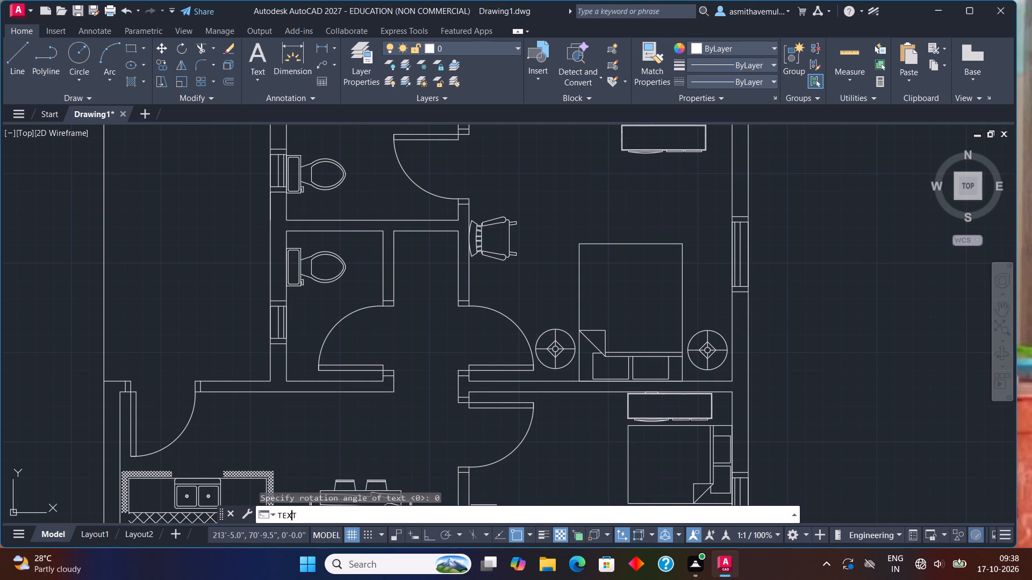
pyautogui.press('Return')
pyautogui.click(590, 190)
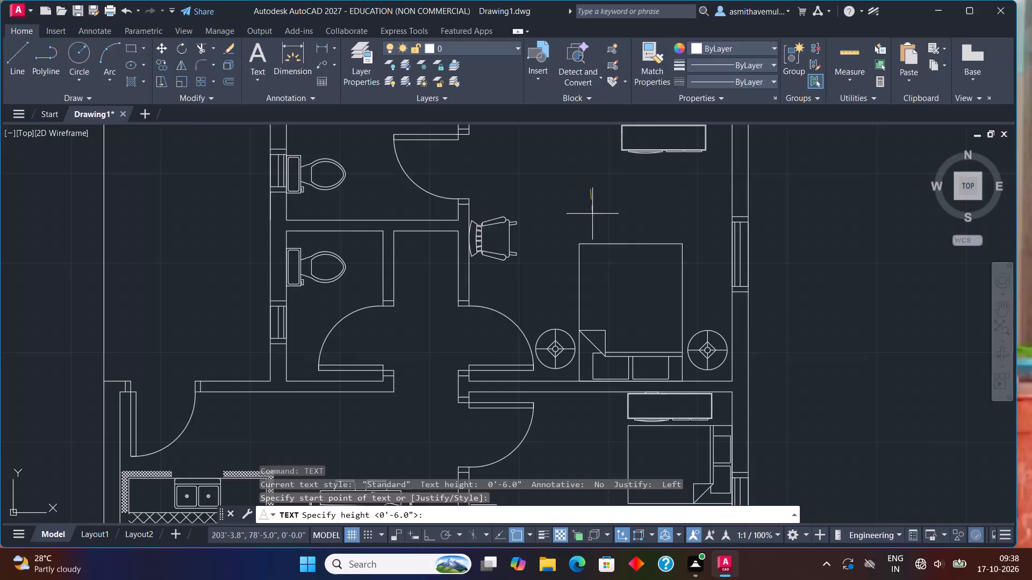
pyautogui.write('6"')
pyautogui.press('Return')
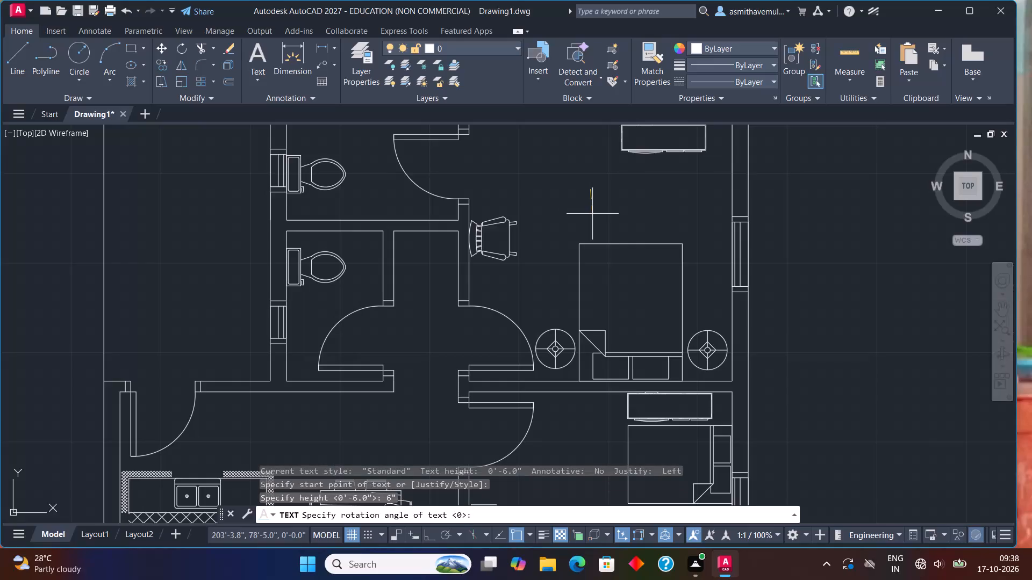
pyautogui.press('0')
pyautogui.press('Return')
pyautogui.scroll(1, 591, 209)
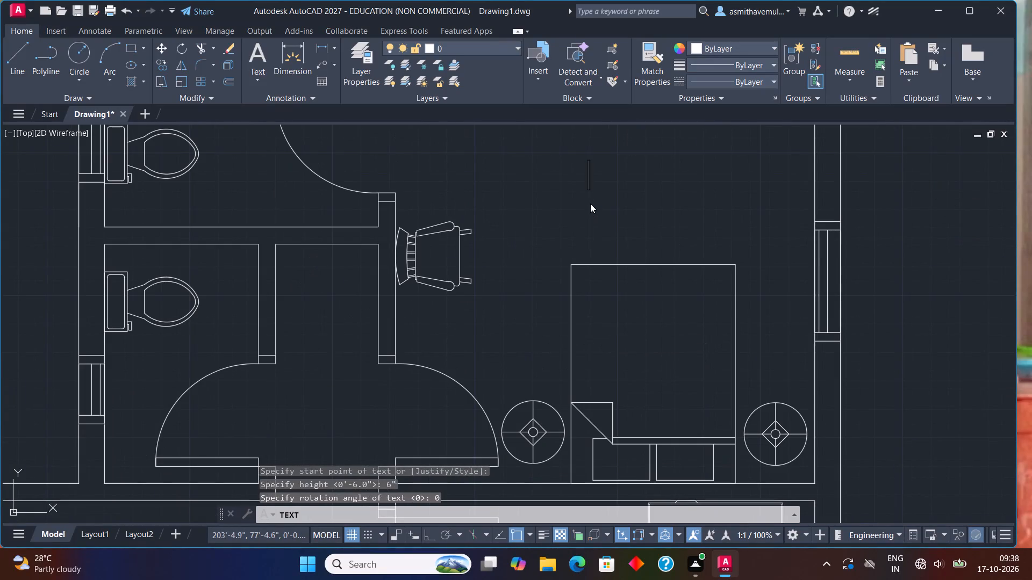
pyautogui.write('BED ROOM')
pyautogui.press('Return')
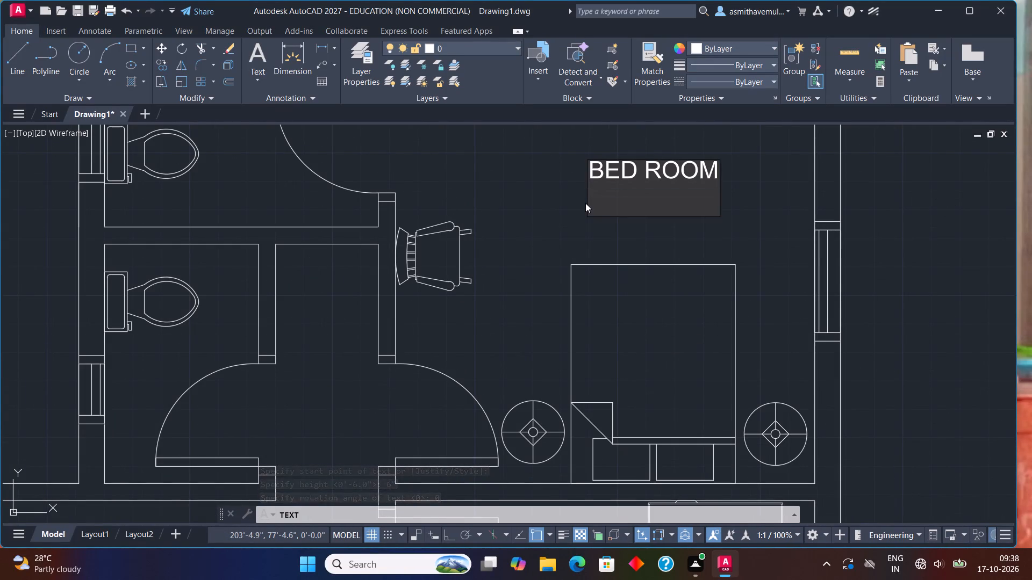
pyautogui.write('12\'3"')
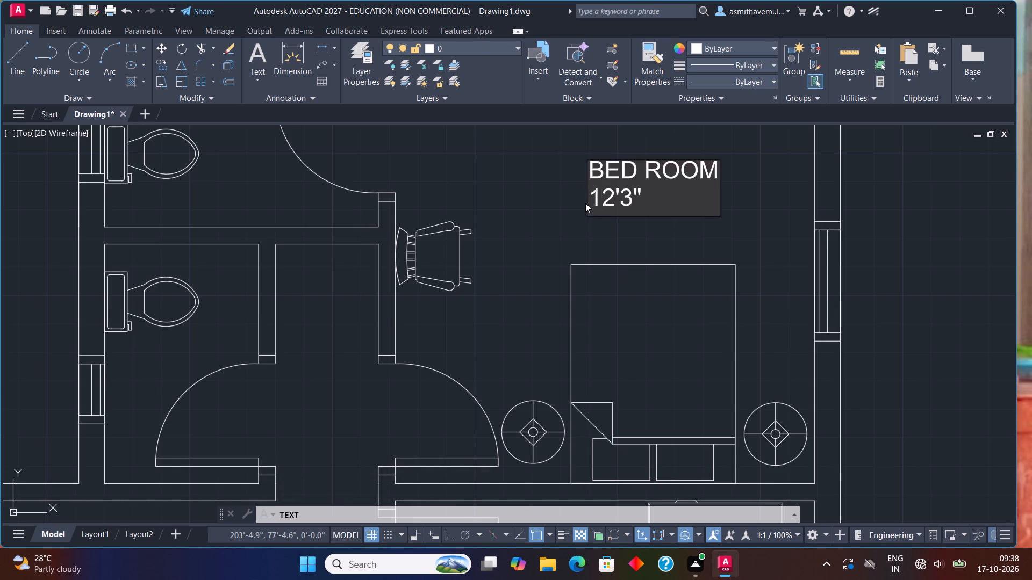
pyautogui.write("X12'")
# Label the second bedroom, between the door and the twin beds, with "BED ROOM" over "12'3"X10'".
pyautogui.scroll(-2, 578, 155)
pyautogui.moveTo(585, 313); pyautogui.dragTo(605, 225, button='middle')
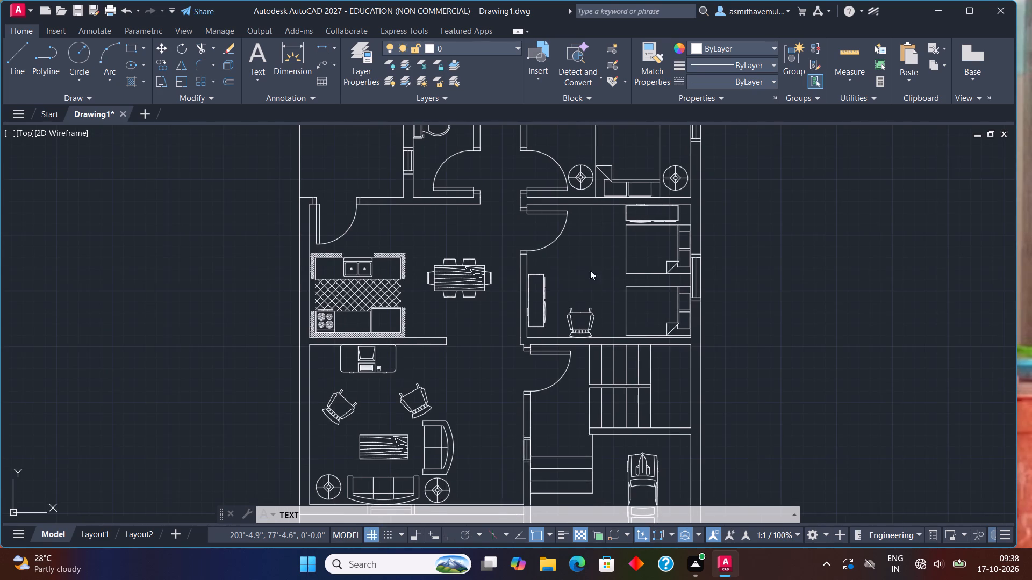
pyautogui.scroll(2, 571, 285)
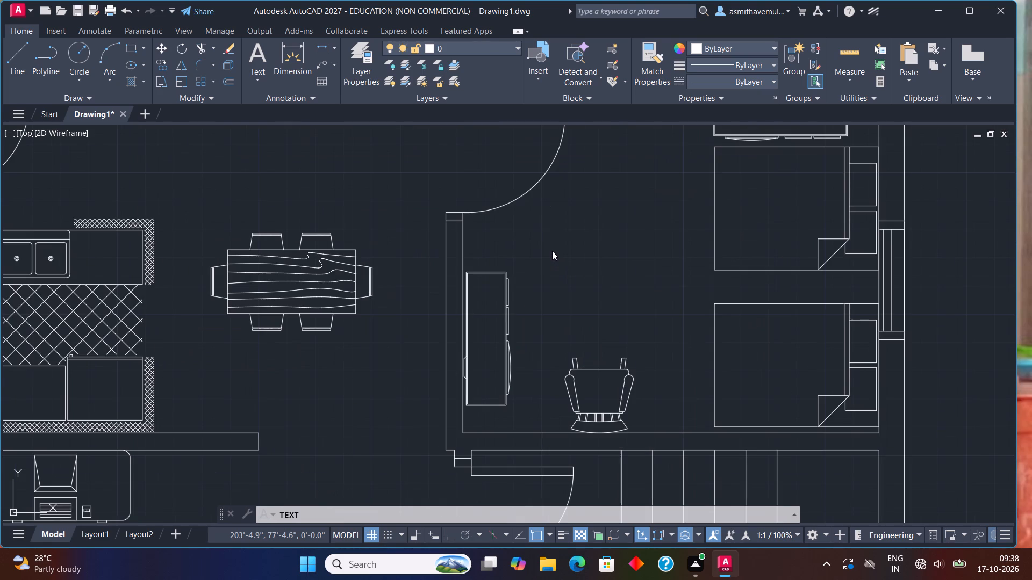
pyautogui.click(552, 248)
pyautogui.write('BWE')
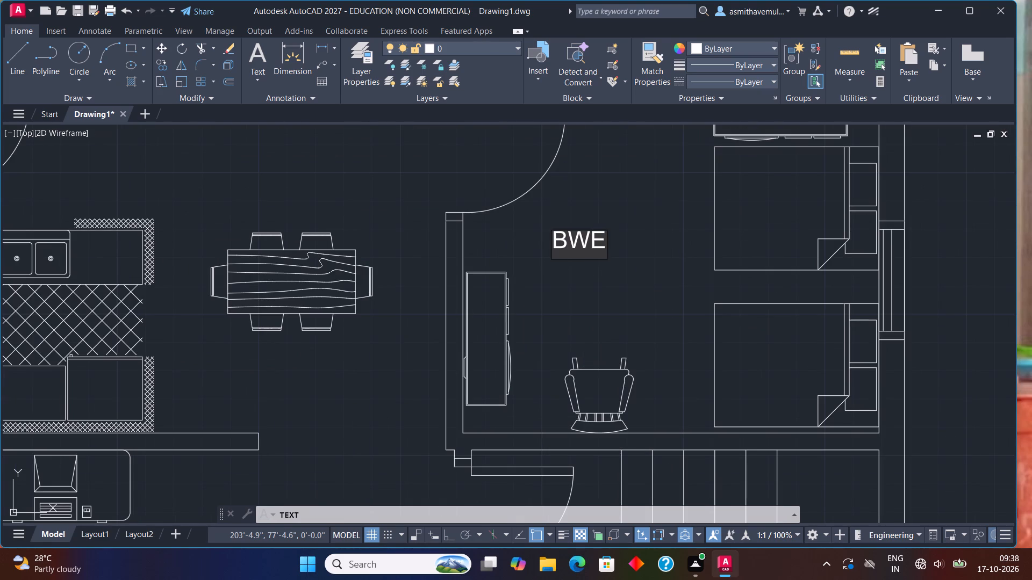
pyautogui.press('BackSpace')
pyautogui.press('BackSpace')
pyautogui.write('ED ROOM')
pyautogui.press('Return')
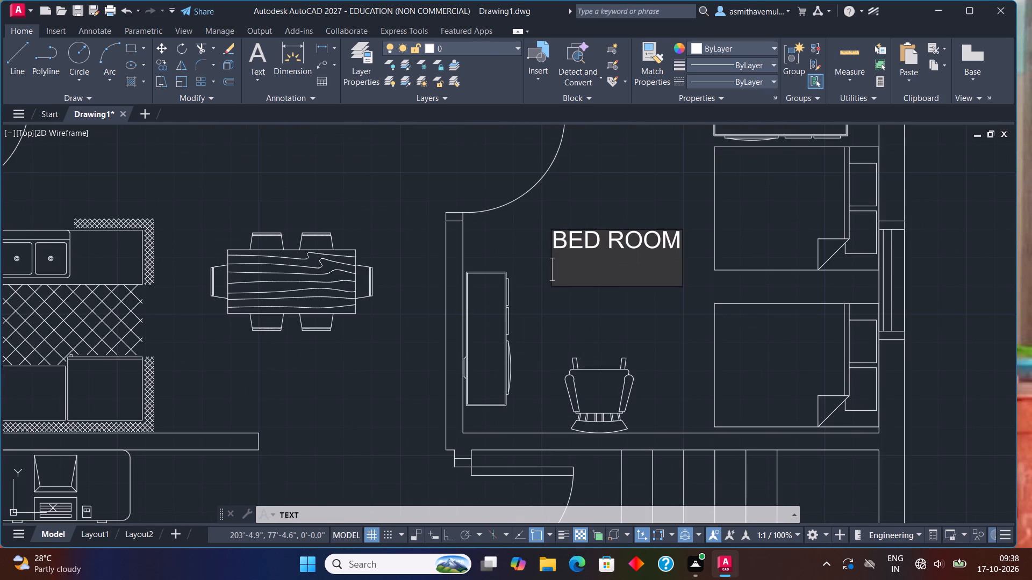
pyautogui.write("12'")
pyautogui.write('3"X10\'')
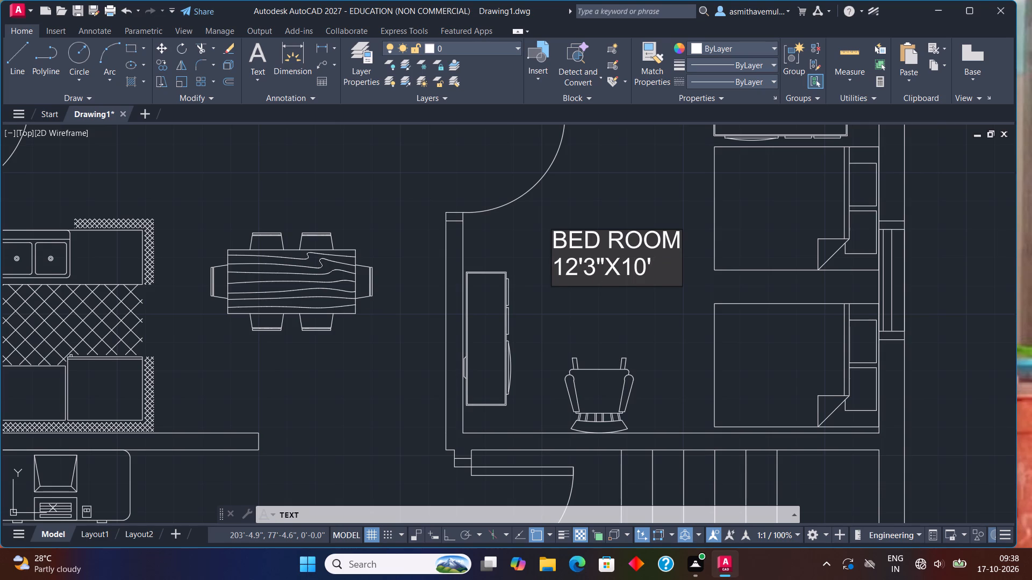
# Label the parking area, between the entrance steps and the car, with "PARKING" over "12'6"X16'".
pyautogui.scroll(-1, 551, 252)
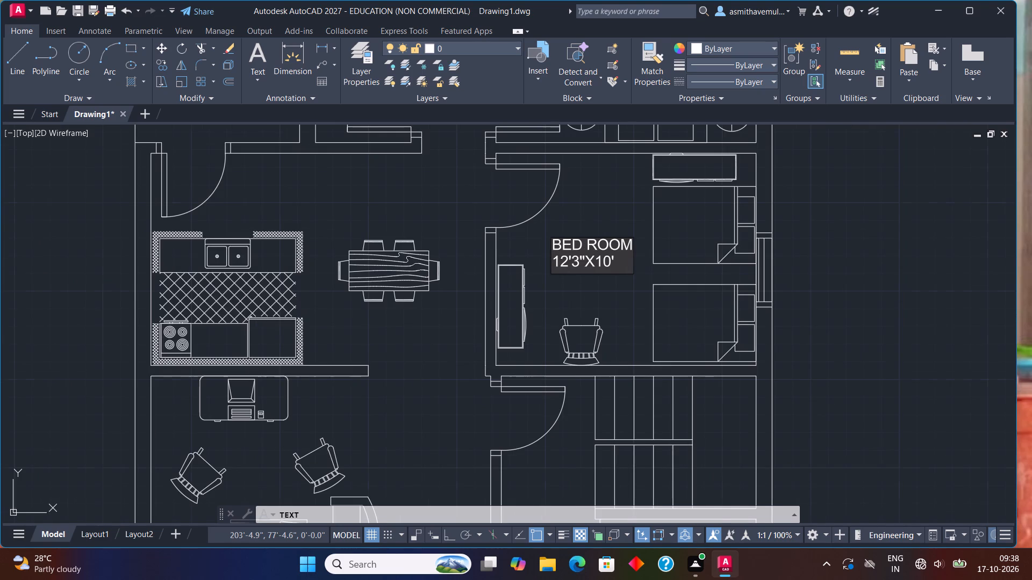
pyautogui.moveTo(546, 317); pyautogui.dragTo(547, 294, button='middle')
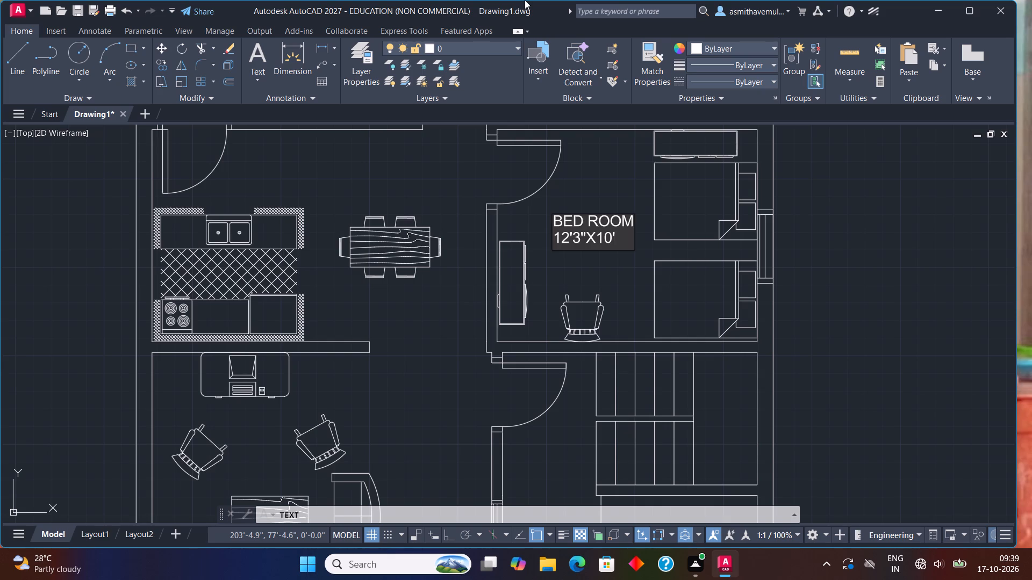
pyautogui.scroll(-1, 525, 42)
pyautogui.scroll(-1, 541, 220)
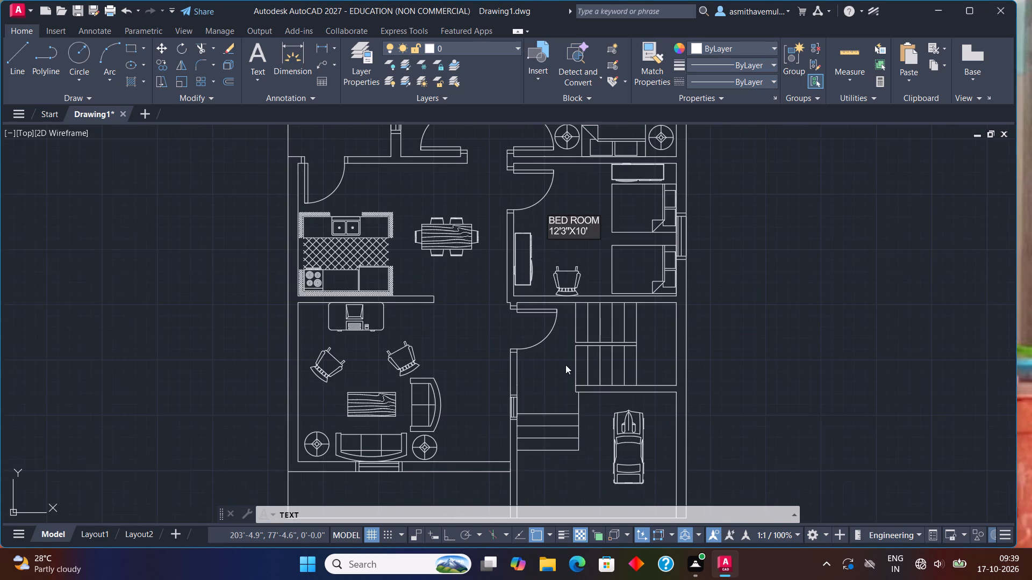
pyautogui.moveTo(575, 385); pyautogui.dragTo(592, 148, button='middle')
pyautogui.scroll(1, 569, 242)
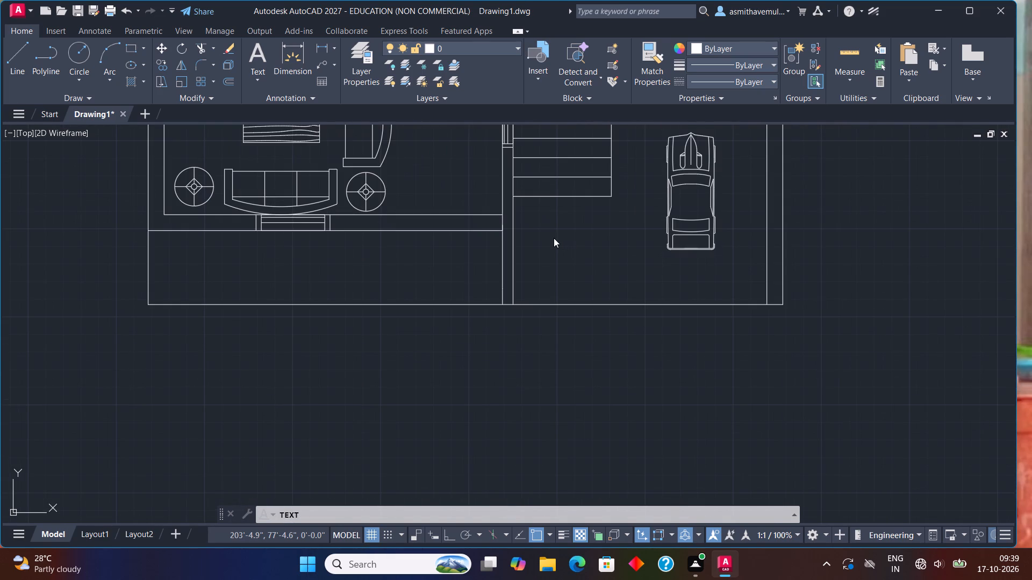
pyautogui.click(554, 238)
pyautogui.write('PARKIM')
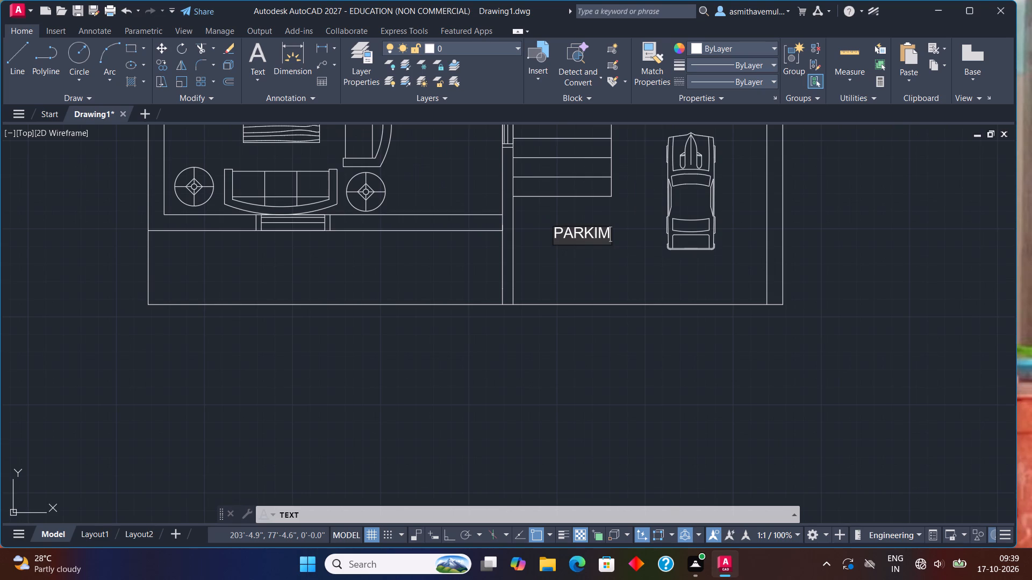
pyautogui.press('BackSpace')
pyautogui.write('NG')
pyautogui.press('Return')
pyautogui.write('12\'6"')
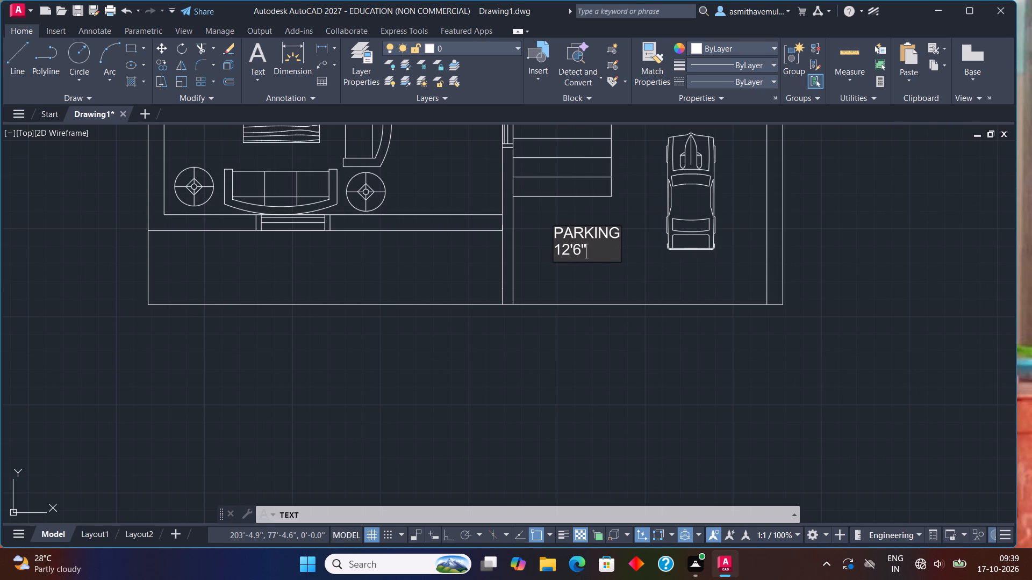
pyautogui.press('x')
pyautogui.press('1')
pyautogui.write("6'")
# Label the living area, beside the armchair and above the curved sofa, with "DRAWING" over "16'X12'".
pyautogui.scroll(-1, 432, 282)
pyautogui.moveTo(426, 281); pyautogui.dragTo(486, 390, button='middle')
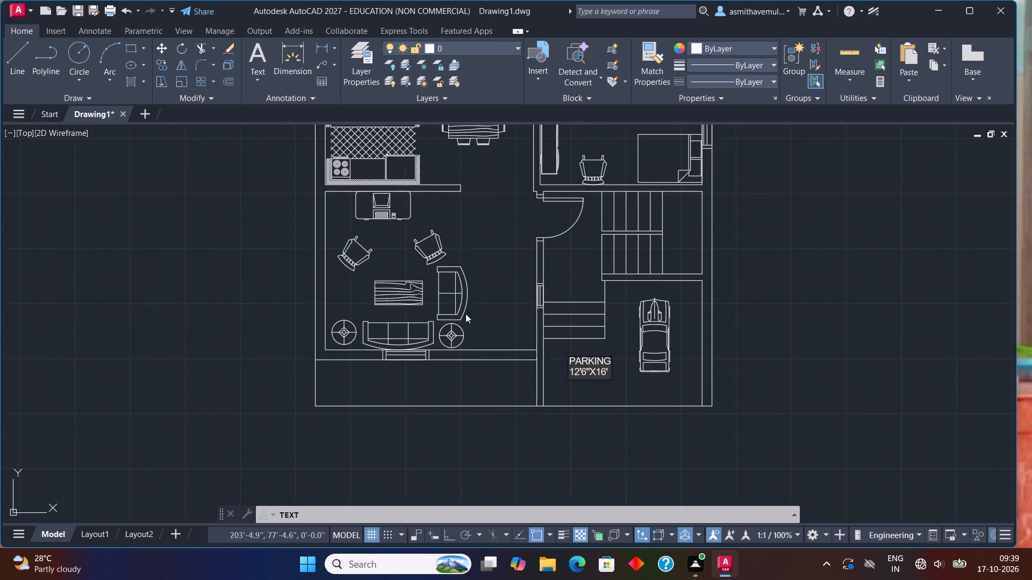
pyautogui.scroll(1, 465, 284)
pyautogui.click(471, 226)
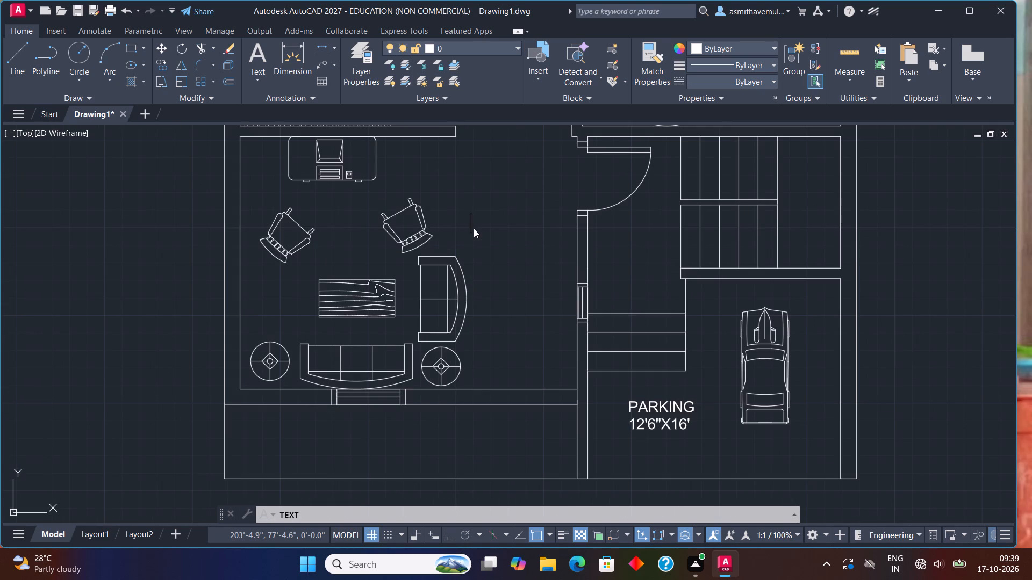
pyautogui.press('d')
pyautogui.write('RAW')
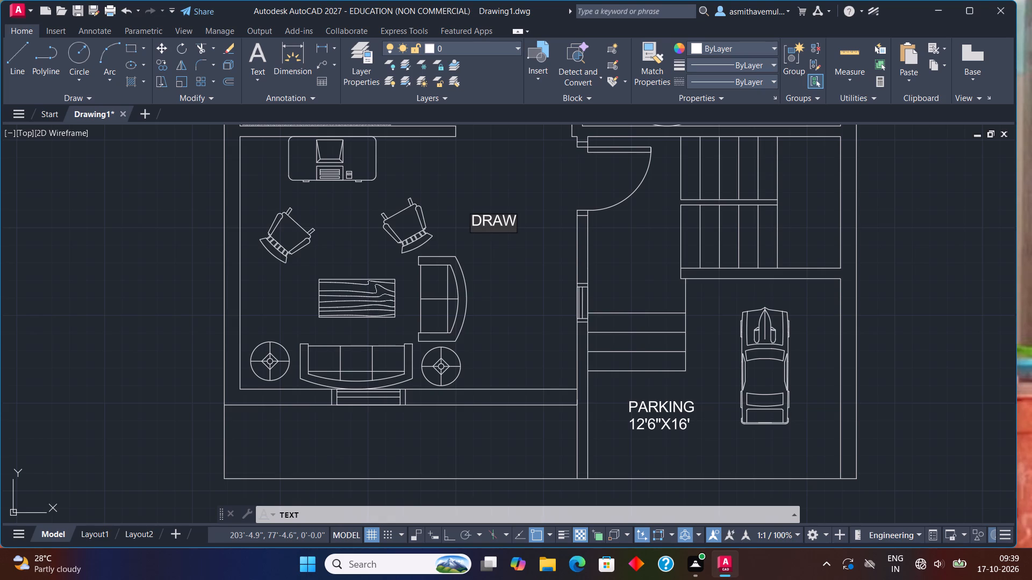
pyautogui.write('IN')
pyautogui.press('g')
pyautogui.press('Return')
pyautogui.write("16'X12'")
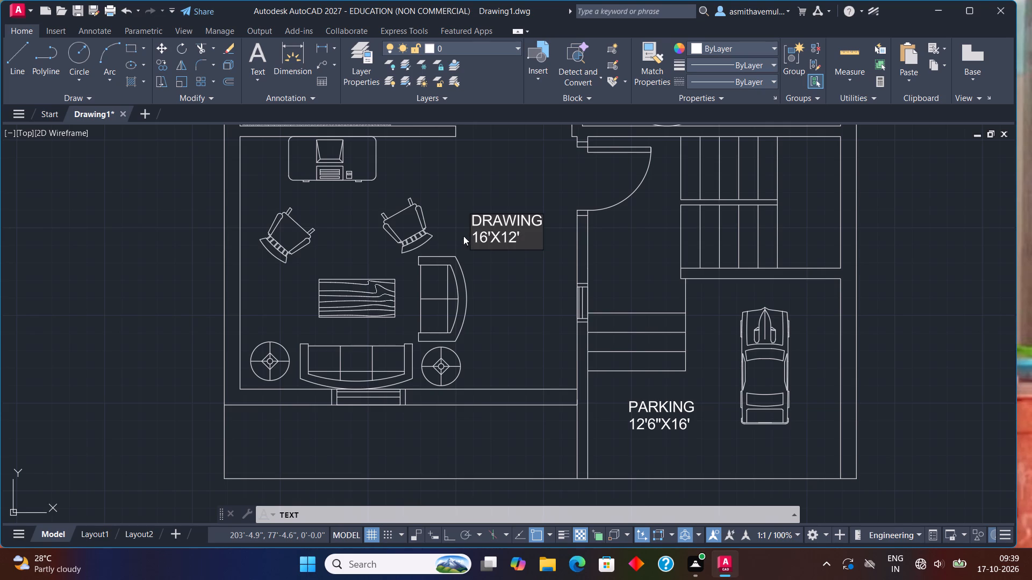
# Label the kitchen, in the open space above the dining table, with "KITCHEN" over "13'X10'3"".
pyautogui.scroll(-1, 459, 242)
pyautogui.moveTo(455, 248); pyautogui.dragTo(512, 443, button='middle')
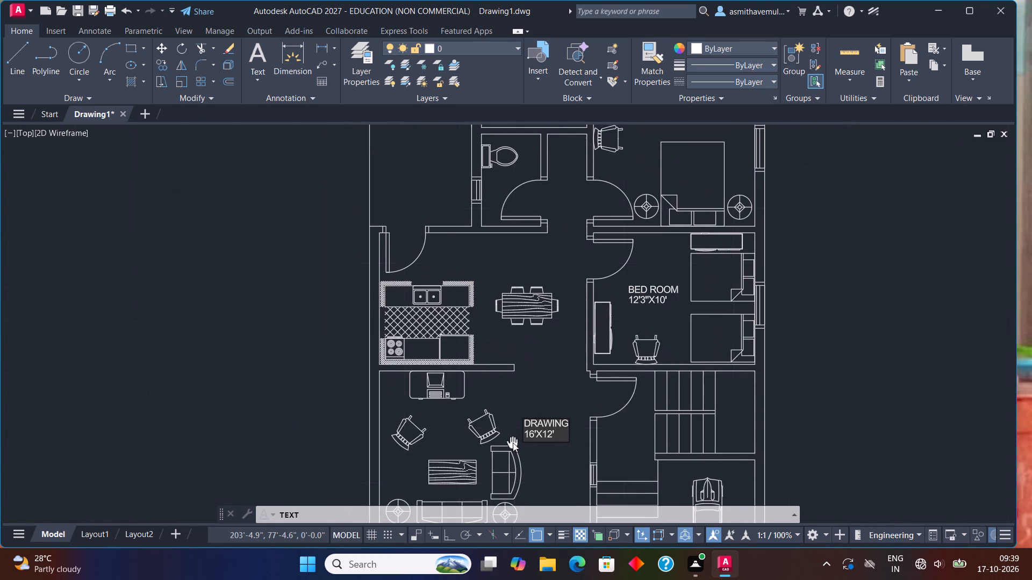
pyautogui.scroll(1, 498, 286)
pyautogui.moveTo(498, 263); pyautogui.dragTo(525, 404, button='middle')
pyautogui.scroll(1, 525, 404)
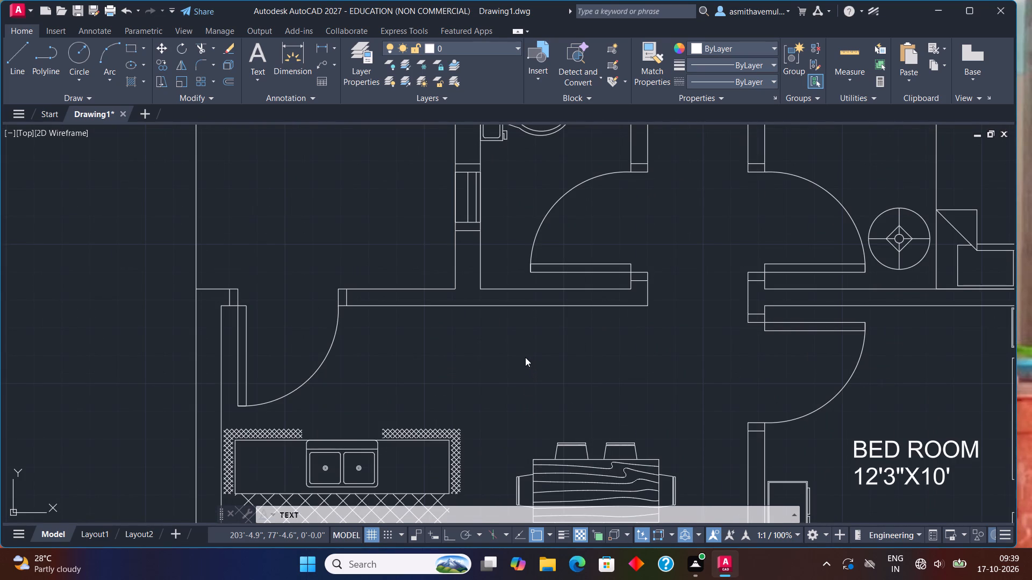
pyautogui.click(525, 357)
pyautogui.write('KITCHEN')
pyautogui.press('Return')
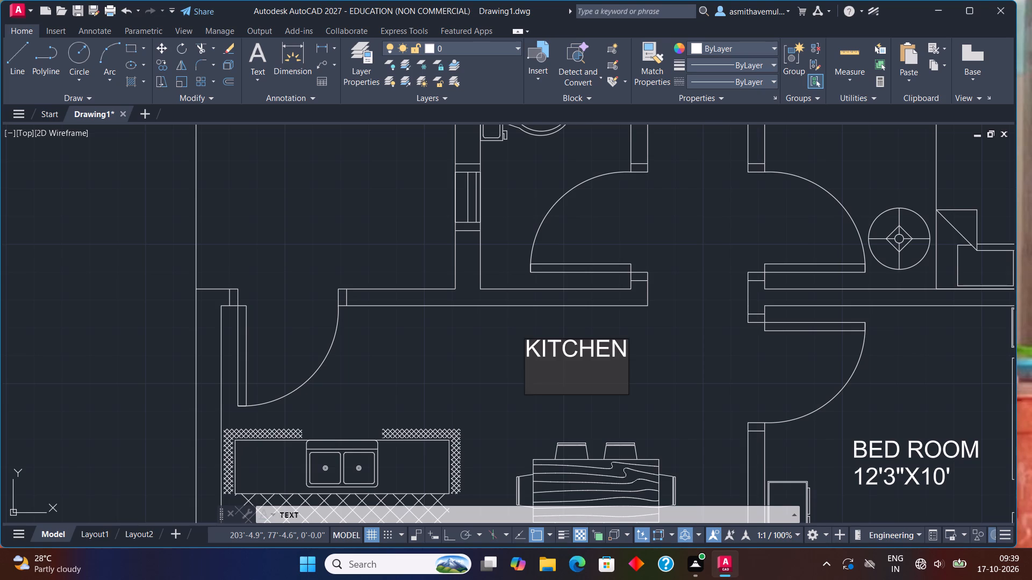
pyautogui.write("13'X")
pyautogui.write("10'")
pyautogui.write('3"')
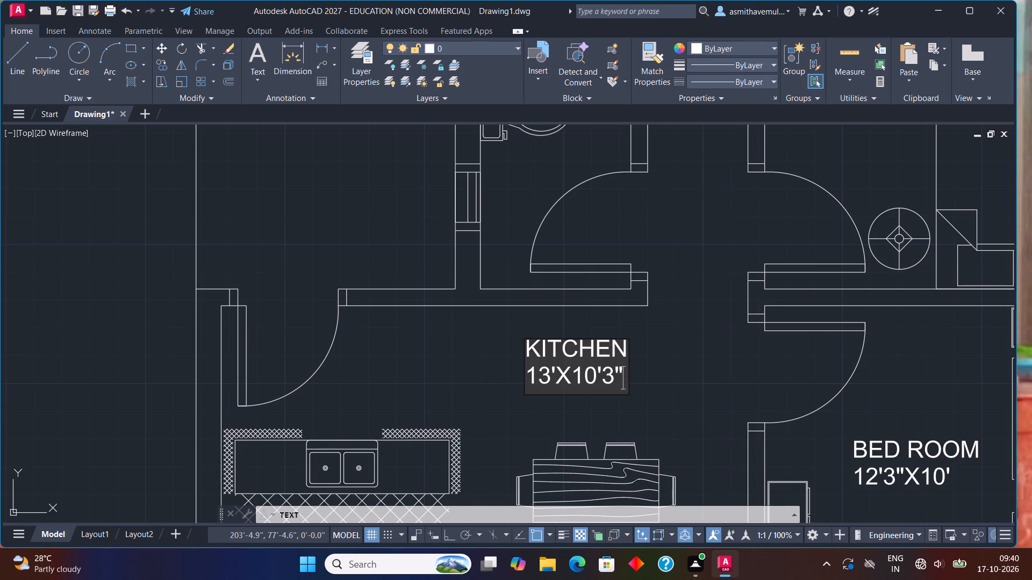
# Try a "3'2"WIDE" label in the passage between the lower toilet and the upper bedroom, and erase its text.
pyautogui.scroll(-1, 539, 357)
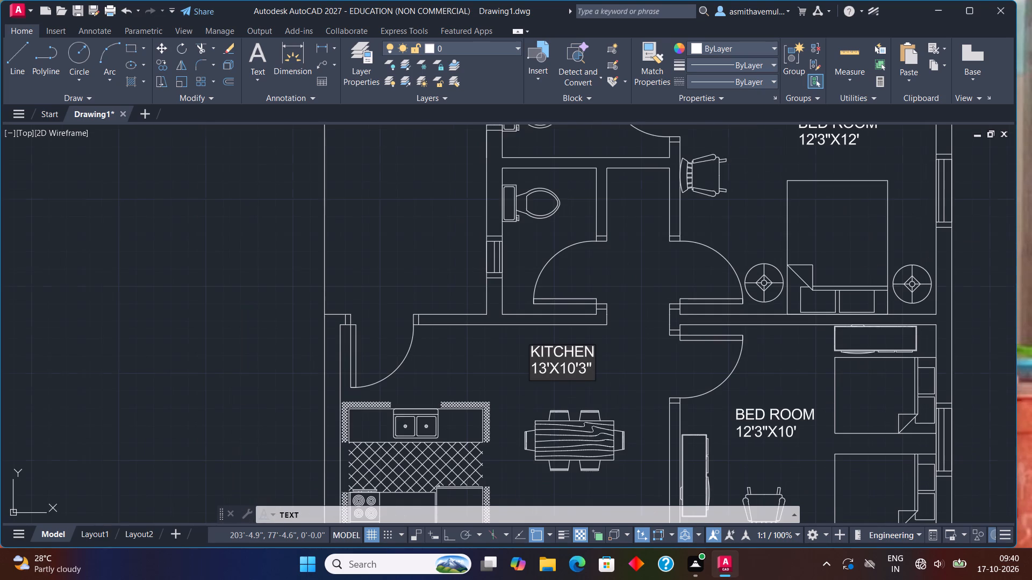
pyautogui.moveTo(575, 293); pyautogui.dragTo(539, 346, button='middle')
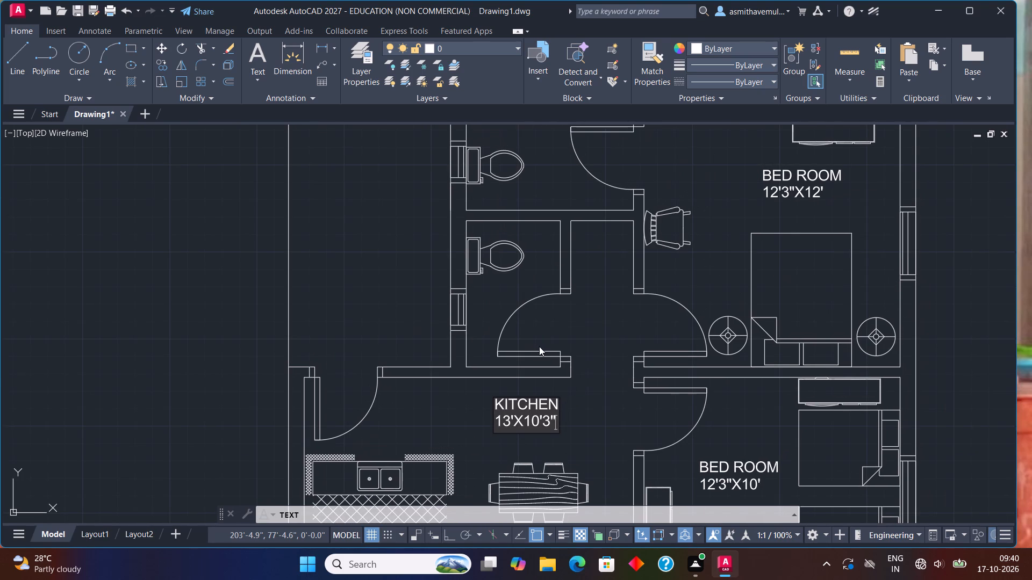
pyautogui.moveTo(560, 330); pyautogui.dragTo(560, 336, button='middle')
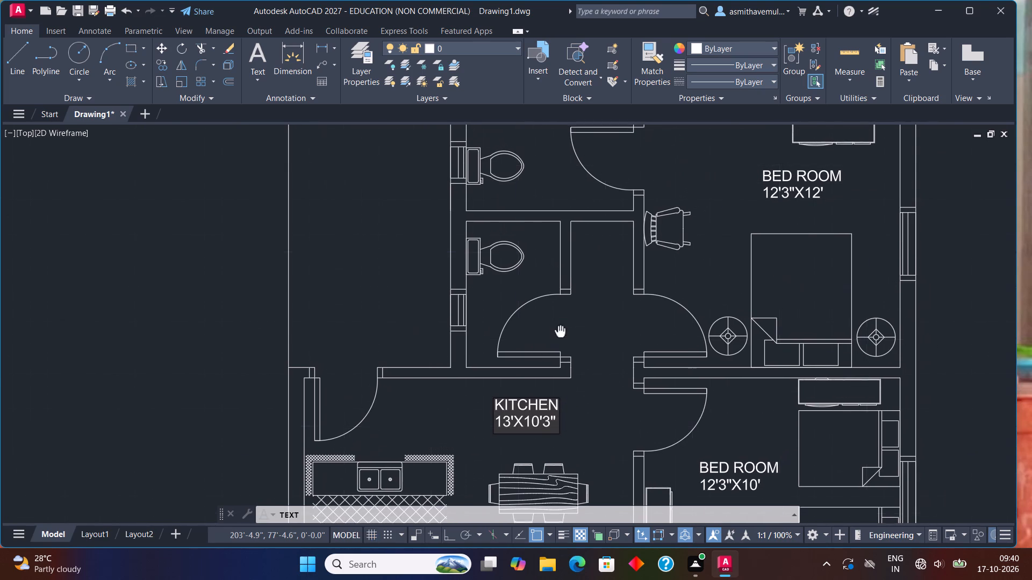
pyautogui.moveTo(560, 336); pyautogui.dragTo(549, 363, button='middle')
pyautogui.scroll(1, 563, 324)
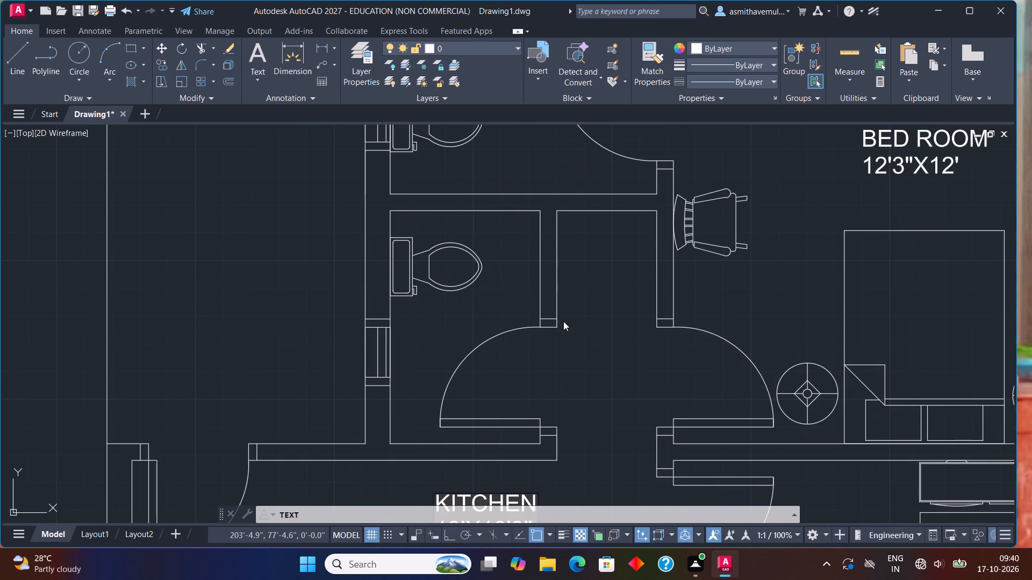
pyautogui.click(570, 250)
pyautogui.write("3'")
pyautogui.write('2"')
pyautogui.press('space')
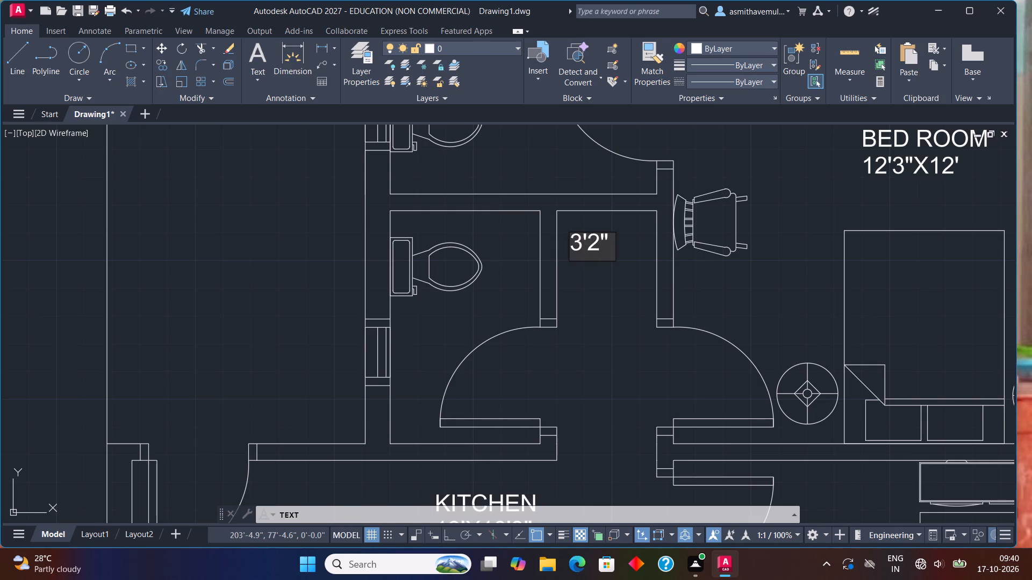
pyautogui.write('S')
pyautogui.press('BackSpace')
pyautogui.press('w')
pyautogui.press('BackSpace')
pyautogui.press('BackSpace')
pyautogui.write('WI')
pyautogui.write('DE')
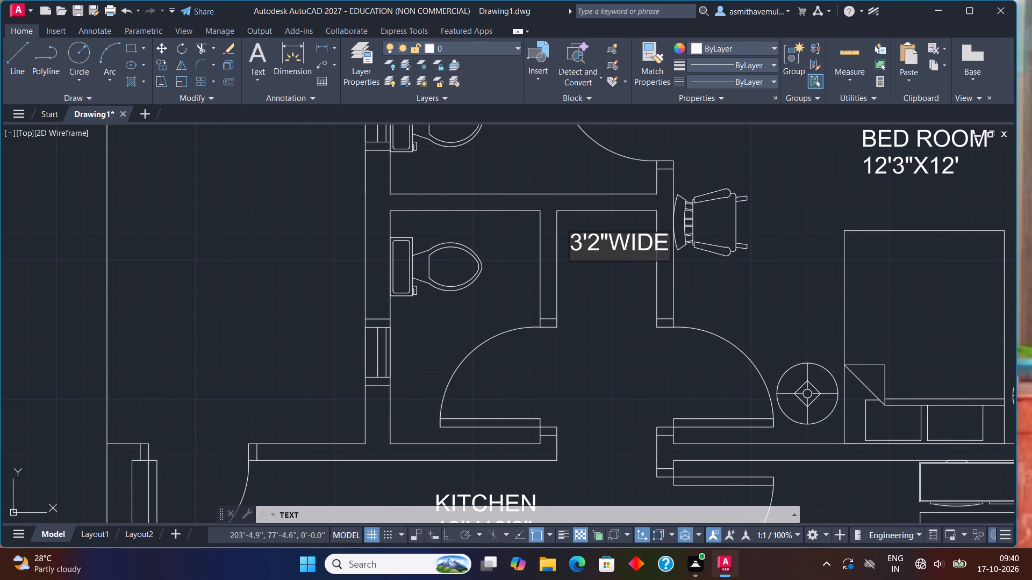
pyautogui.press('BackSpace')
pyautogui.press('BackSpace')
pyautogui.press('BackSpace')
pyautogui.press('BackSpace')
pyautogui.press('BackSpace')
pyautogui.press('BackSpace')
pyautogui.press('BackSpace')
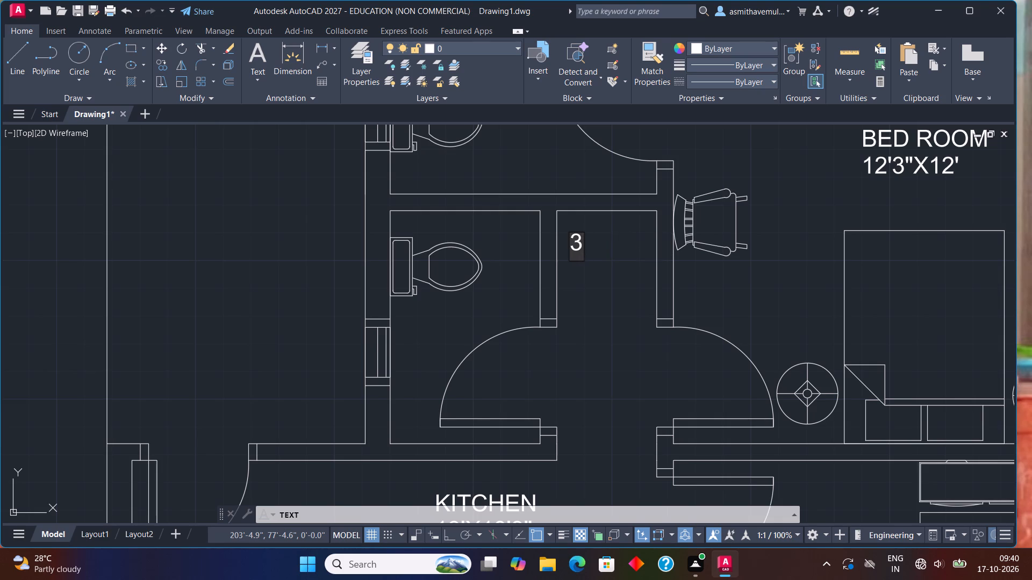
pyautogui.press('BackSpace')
# Label the passage between the lower toilet and the upper bedroom "3'2"WIDE", starting close to the passage's toilet-side wall.
pyautogui.scroll(2, 569, 251)
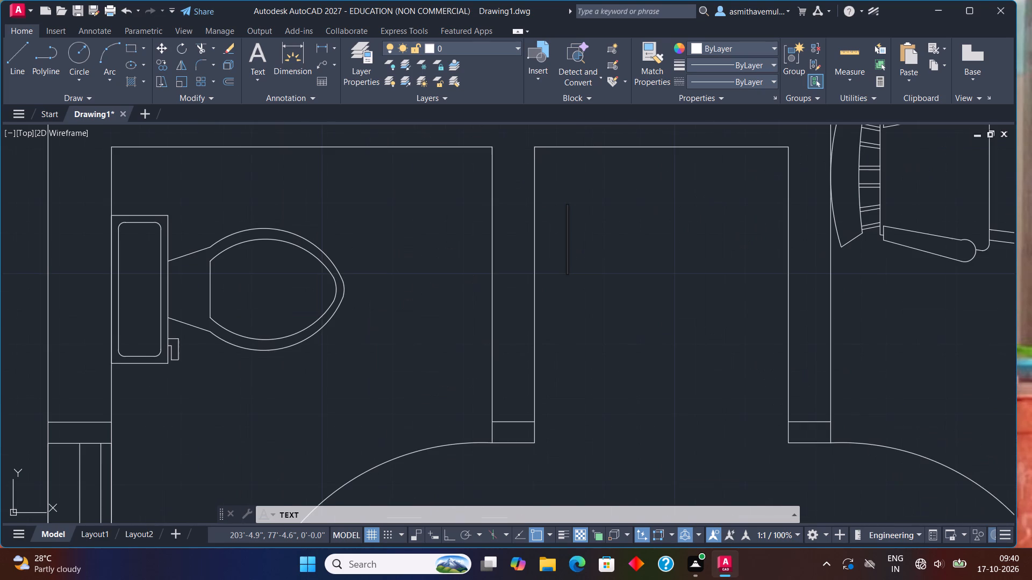
pyautogui.click(544, 241)
pyautogui.write('3\'2"')
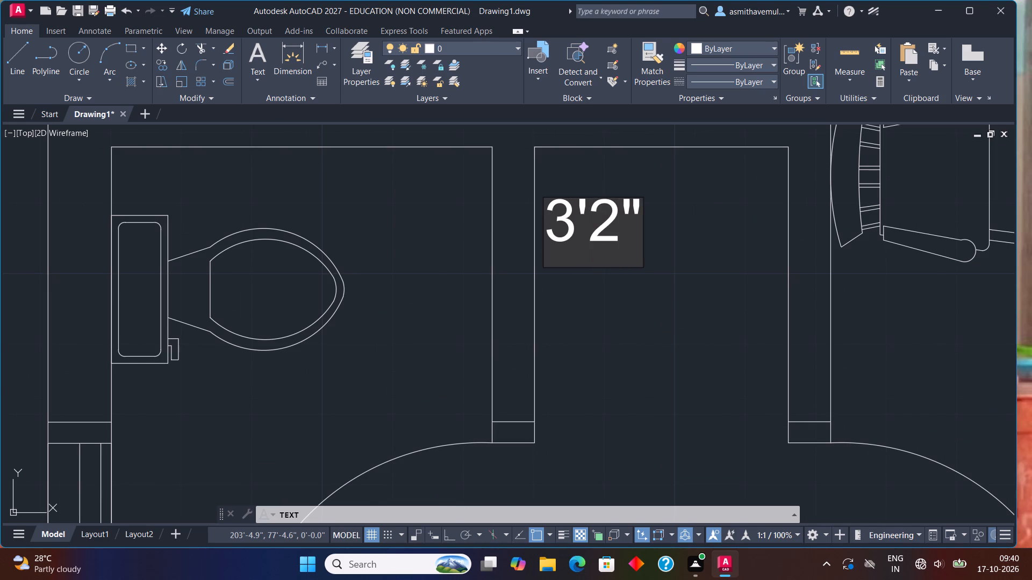
pyautogui.write('WIDE')
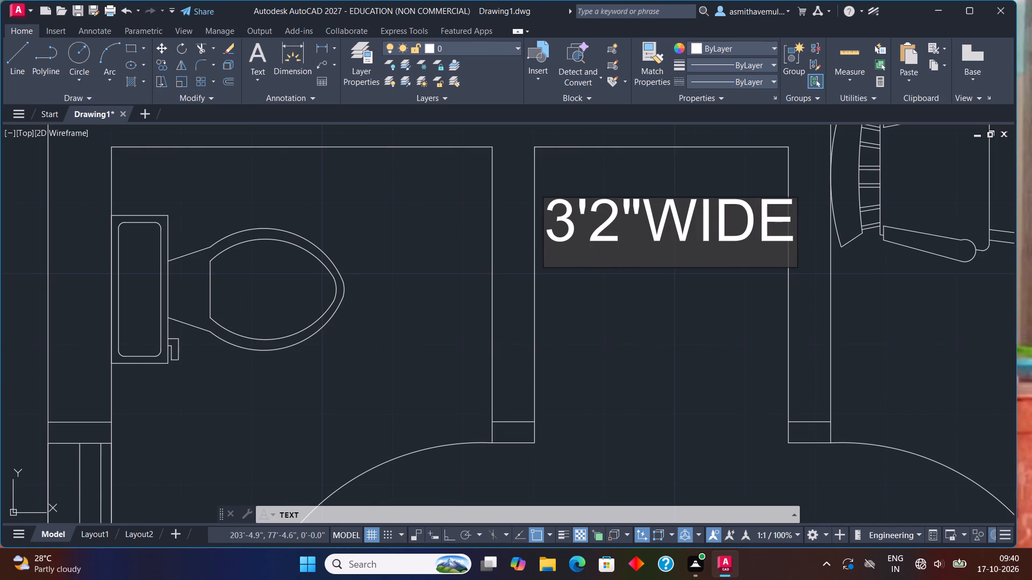
pyautogui.scroll(-2, 555, 256)
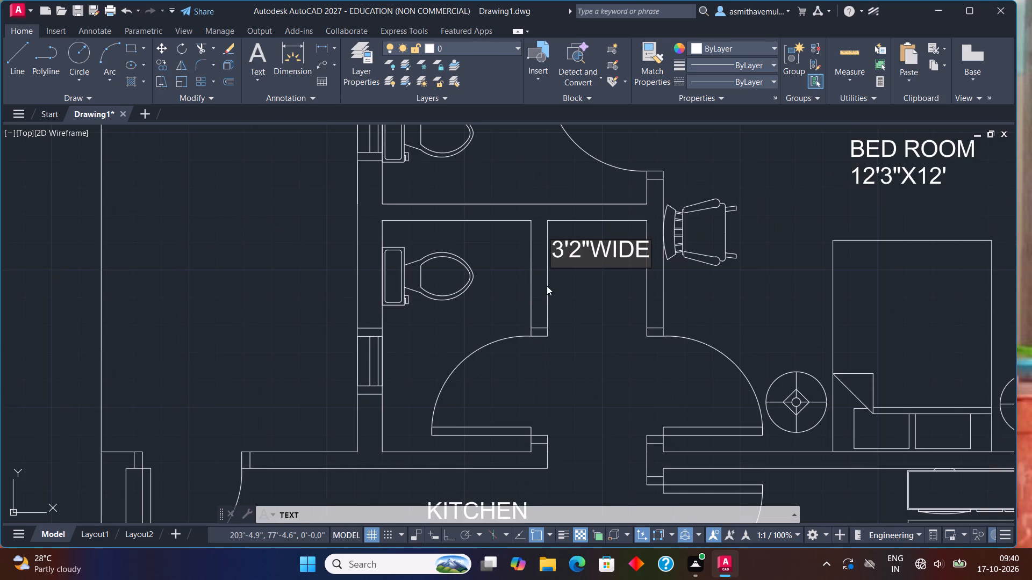
# Label the lower toilet, in the open space between the toilet fixture and the door swing, with "TOILET" over "4'6"X7'".
pyautogui.scroll(2, 424, 343)
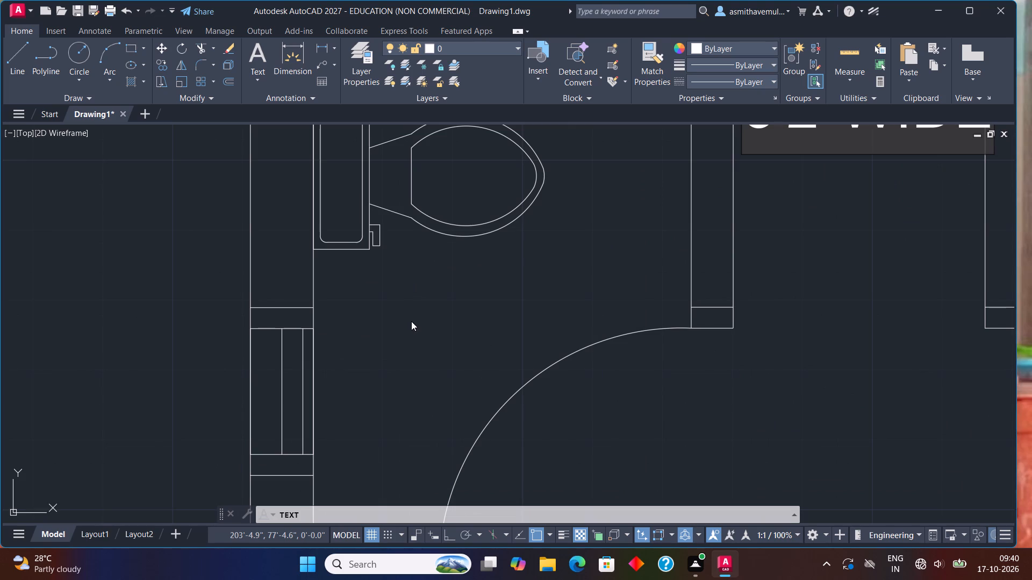
pyautogui.click(408, 291)
pyautogui.write('TOILET')
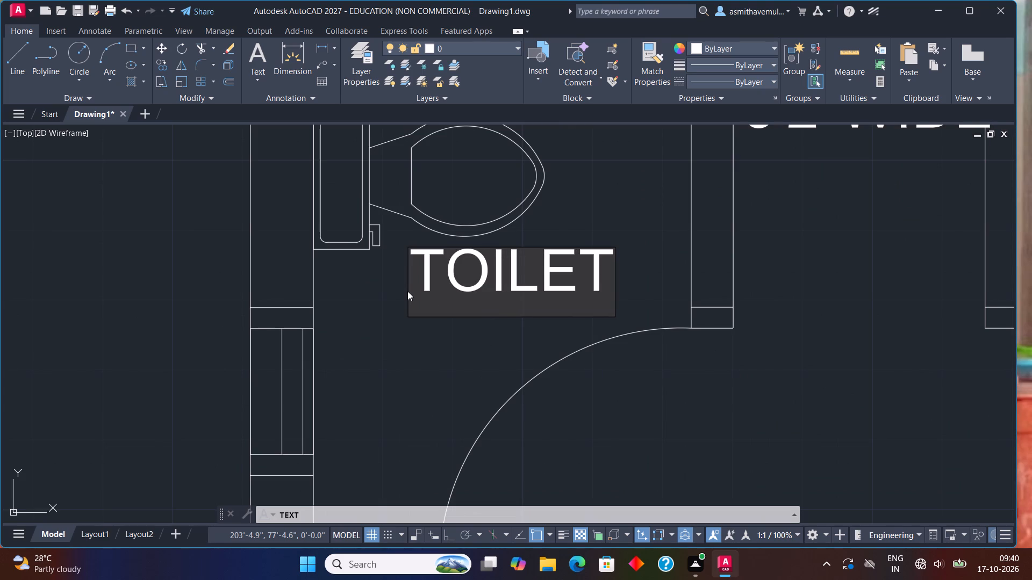
pyautogui.press('Return')
pyautogui.write('4\'6"')
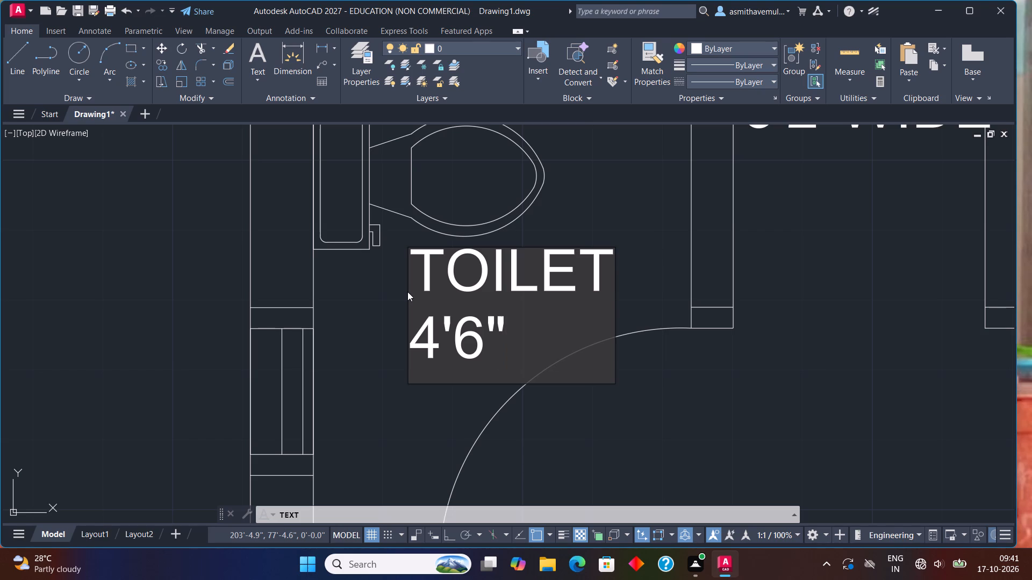
pyautogui.press('x')
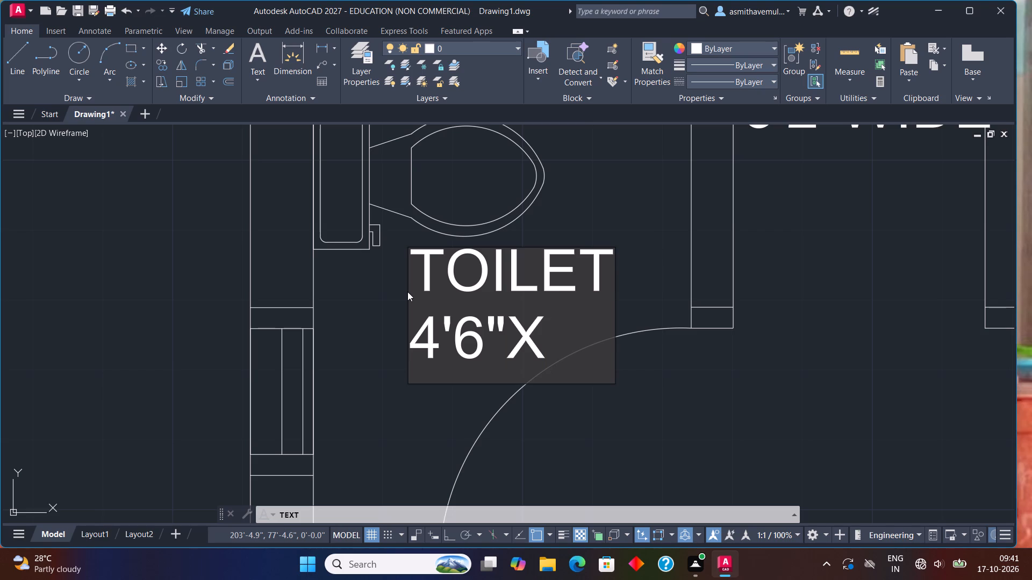
pyautogui.write("7'")
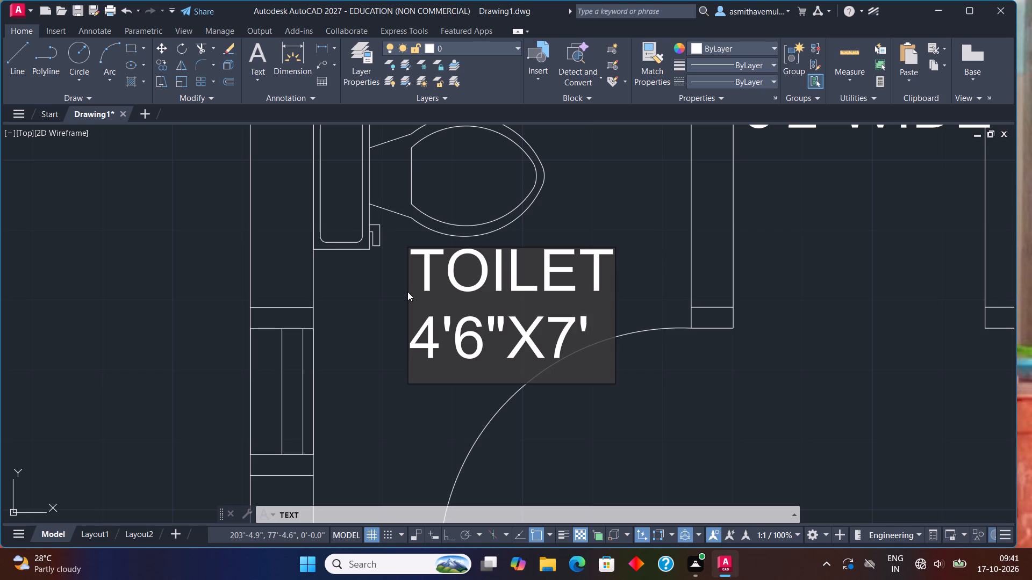
# Label the upper toilet, in the open space between the toilet fixture and the door swing, with "TOILET" over "8'X4'6"".
pyautogui.scroll(-1, 456, 330)
pyautogui.moveTo(489, 280); pyautogui.dragTo(472, 513, button='middle')
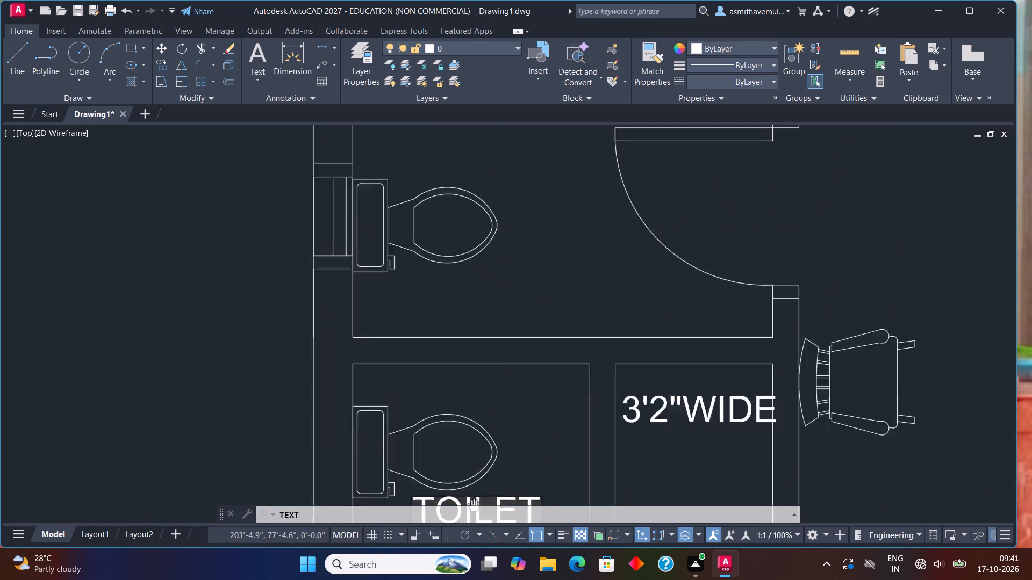
pyautogui.moveTo(472, 513); pyautogui.dragTo(465, 539, button='middle')
pyautogui.click(506, 289)
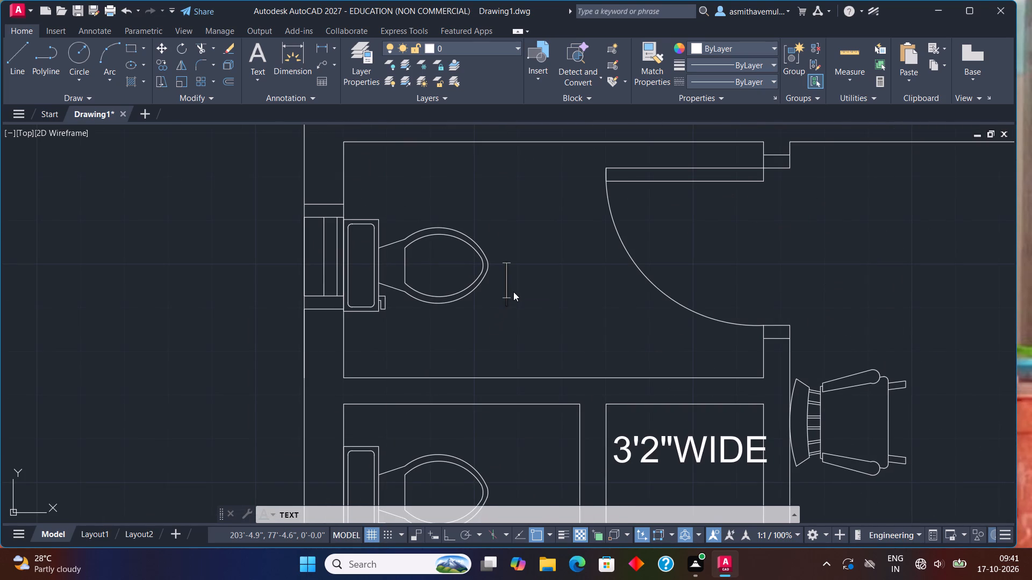
pyautogui.write('TOIL')
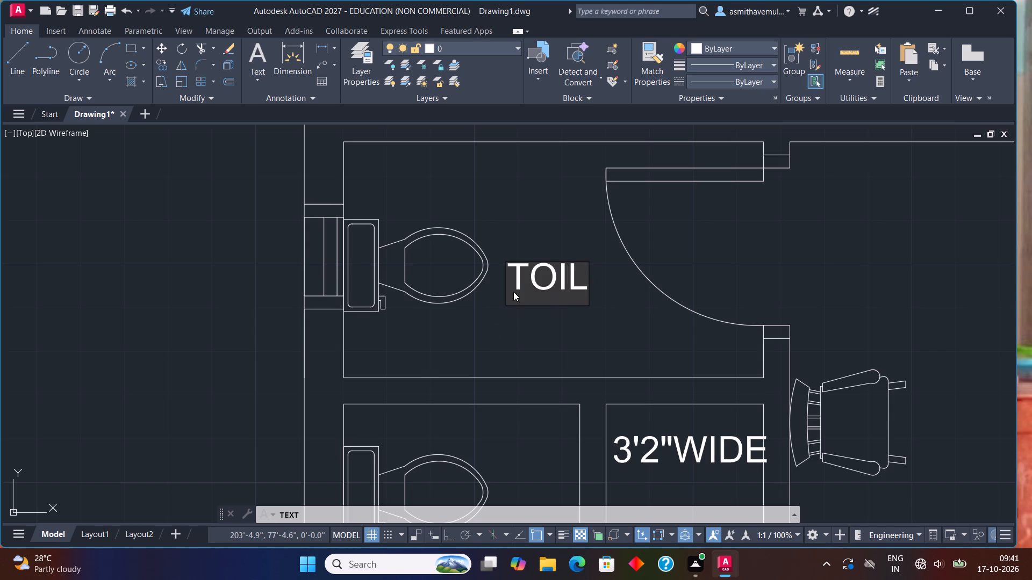
pyautogui.write('ET')
pyautogui.press('Return')
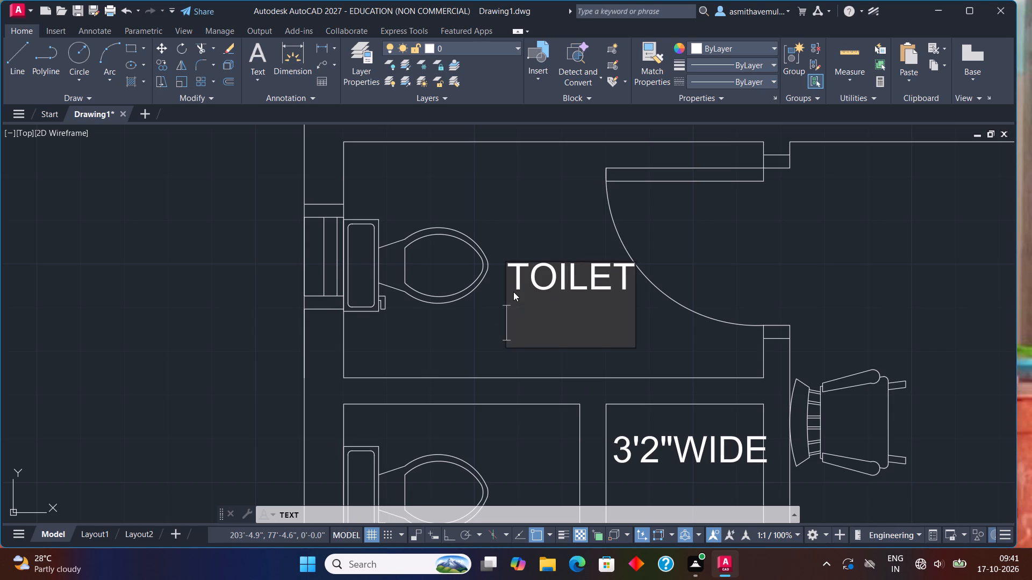
pyautogui.write("8'X")
pyautogui.write('4\'6"')
# Review the labels across the whole plan, from the toilets down to the parking area, and end the Text command.
pyautogui.scroll(-2, 504, 306)
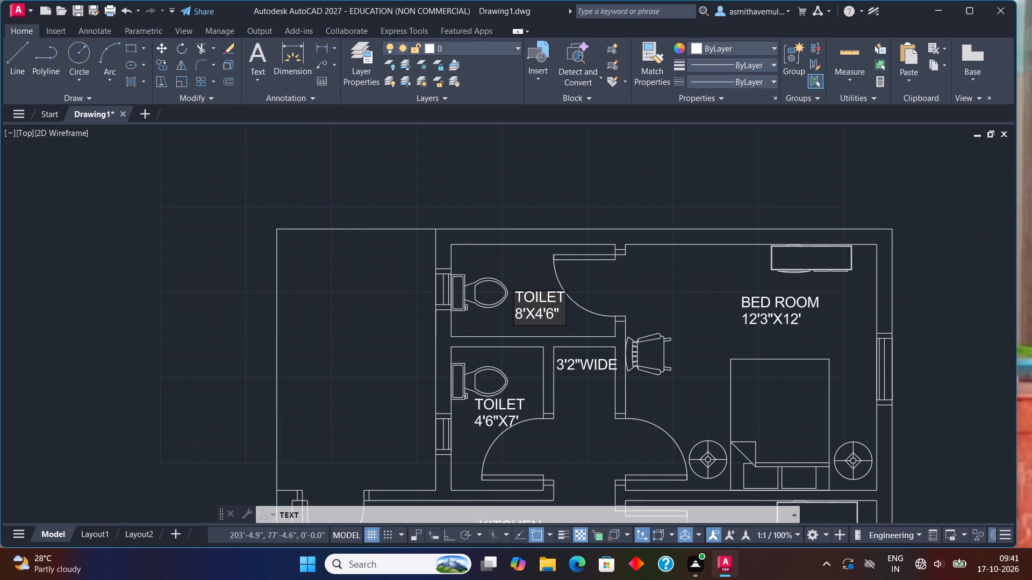
pyautogui.scroll(-1, 567, 323)
pyautogui.moveTo(623, 397); pyautogui.dragTo(627, 316, button='middle')
pyautogui.moveTo(605, 393); pyautogui.dragTo(612, 310, button='middle')
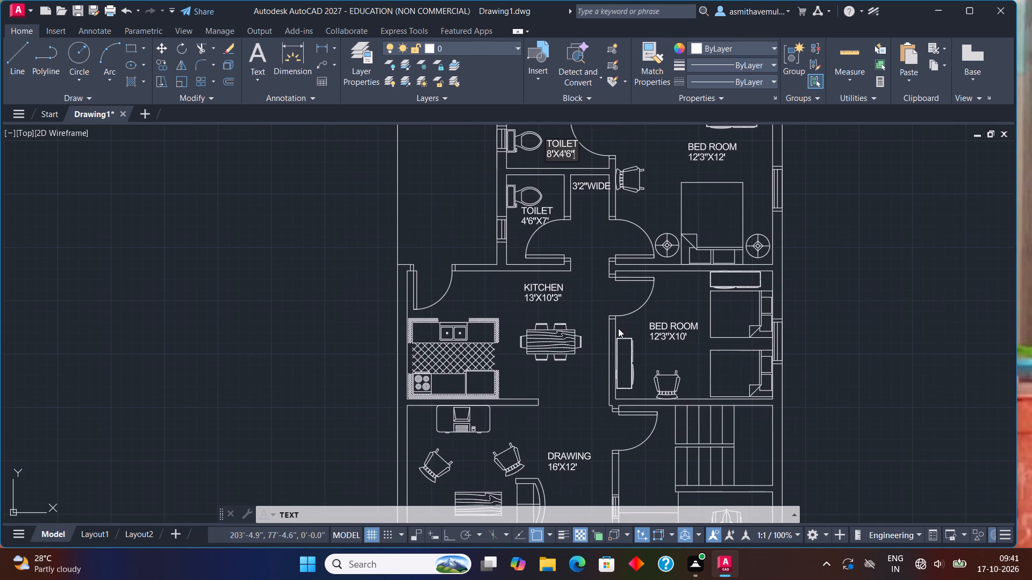
pyautogui.moveTo(641, 394); pyautogui.dragTo(650, 265, button='middle')
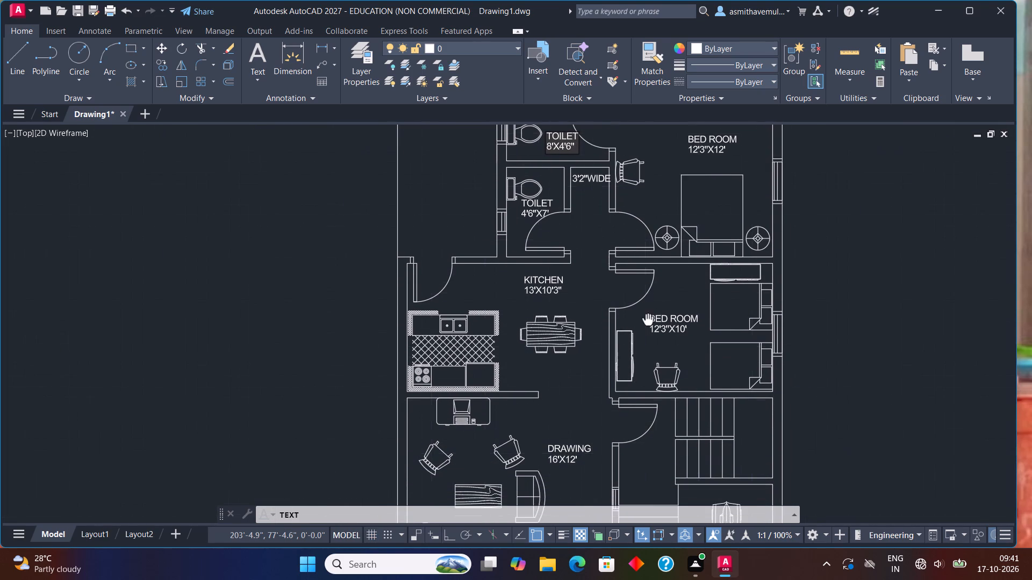
pyautogui.moveTo(650, 265); pyautogui.dragTo(655, 235, button='middle')
pyautogui.scroll(-1, 654, 240)
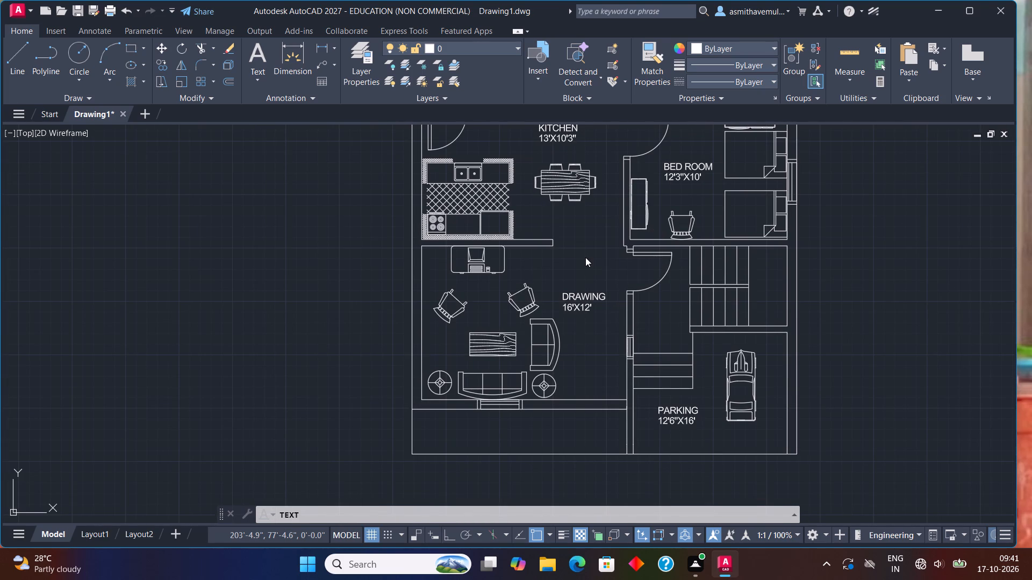
pyautogui.moveTo(585, 257); pyautogui.dragTo(560, 276, button='middle')
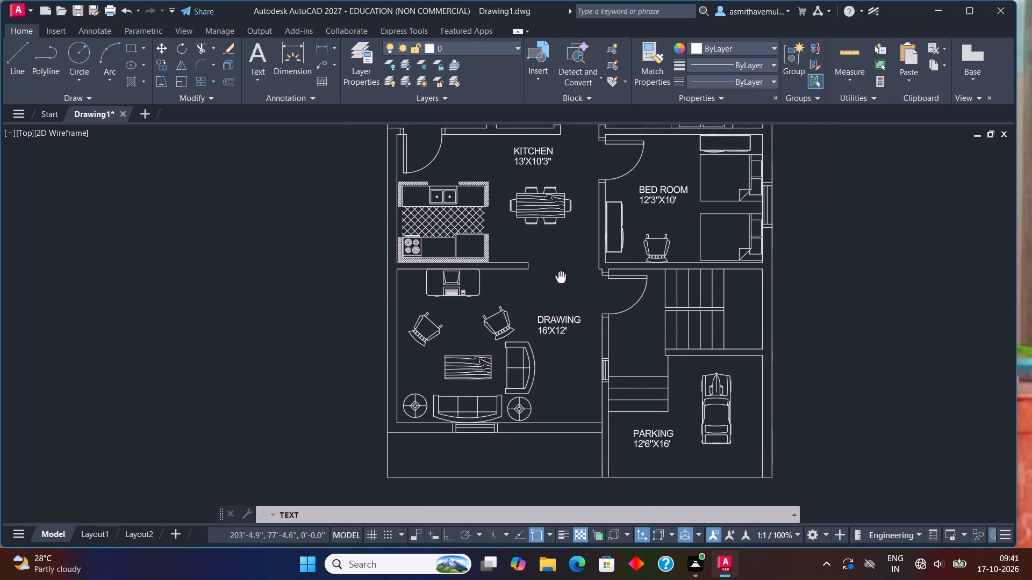
pyautogui.moveTo(560, 276); pyautogui.dragTo(570, 227, button='middle')
pyautogui.scroll(-1, 583, 235)
pyautogui.moveTo(583, 235); pyautogui.dragTo(529, 307, button='middle')
pyautogui.click(740, 289)
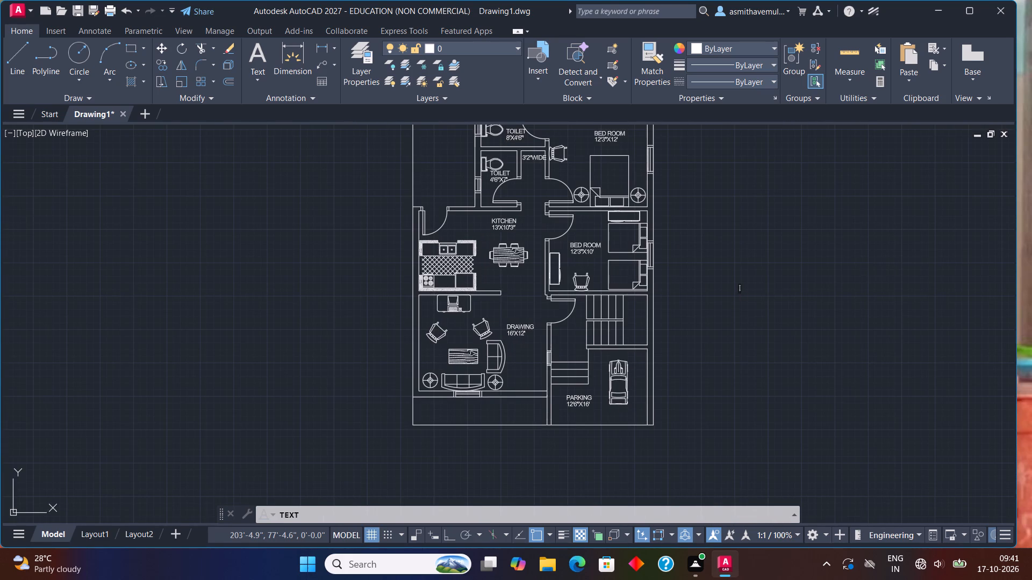
pyautogui.press('Escape')
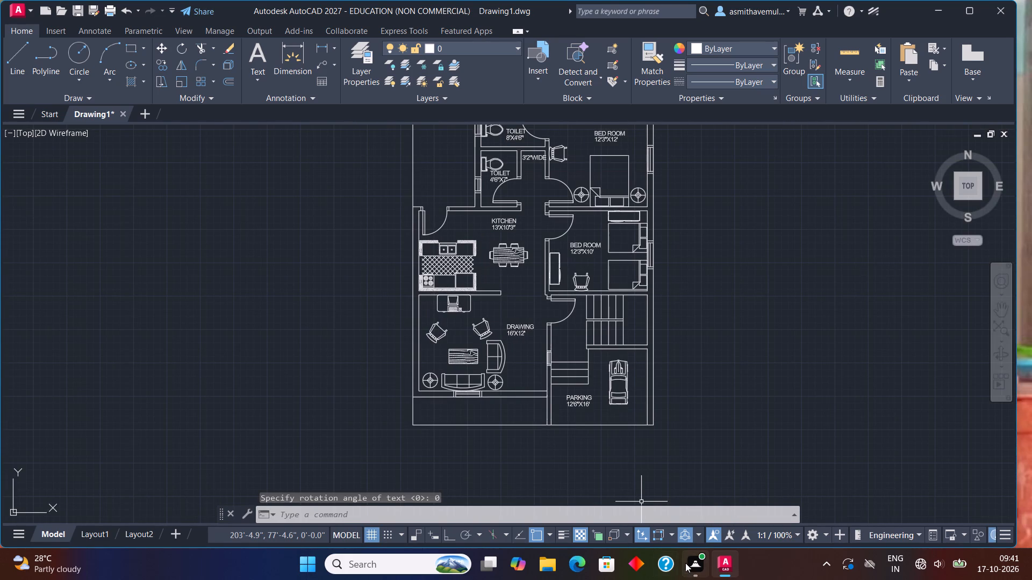
# Add a linear dimension for the plan's overall width between its two upper outer corners, placed about 2' above the outer wall line.
pyautogui.moveTo(506, 186); pyautogui.dragTo(505, 186, button='middle')
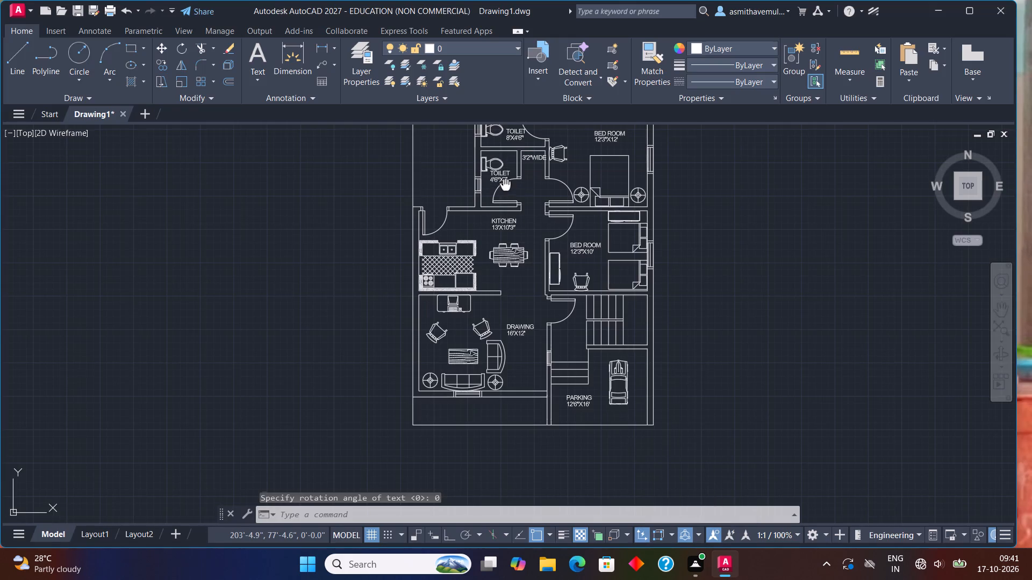
pyautogui.moveTo(505, 186); pyautogui.dragTo(478, 321, button='middle')
pyautogui.write('DL')
pyautogui.press('i')
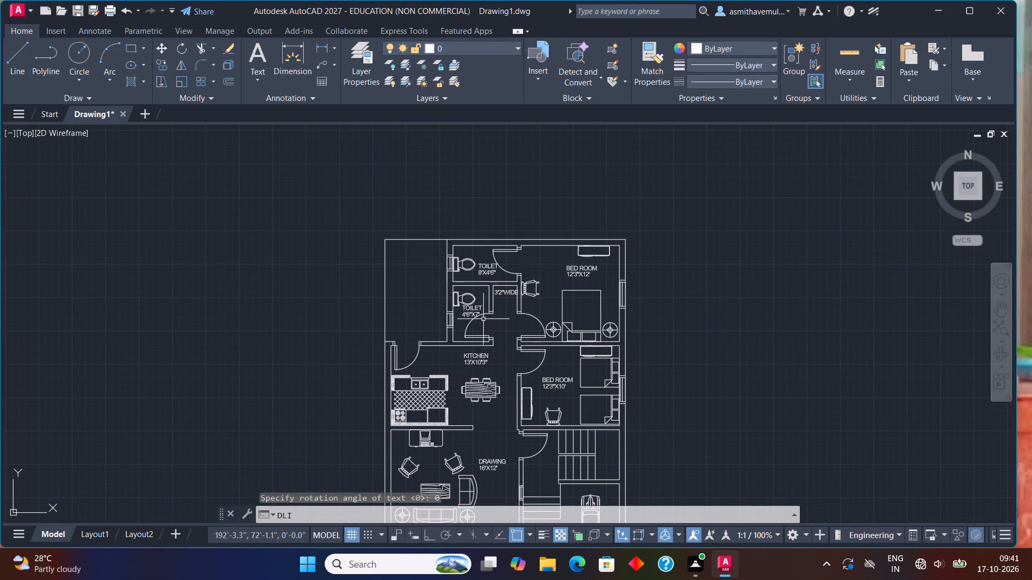
pyautogui.press('Return')
pyautogui.scroll(1, 435, 246)
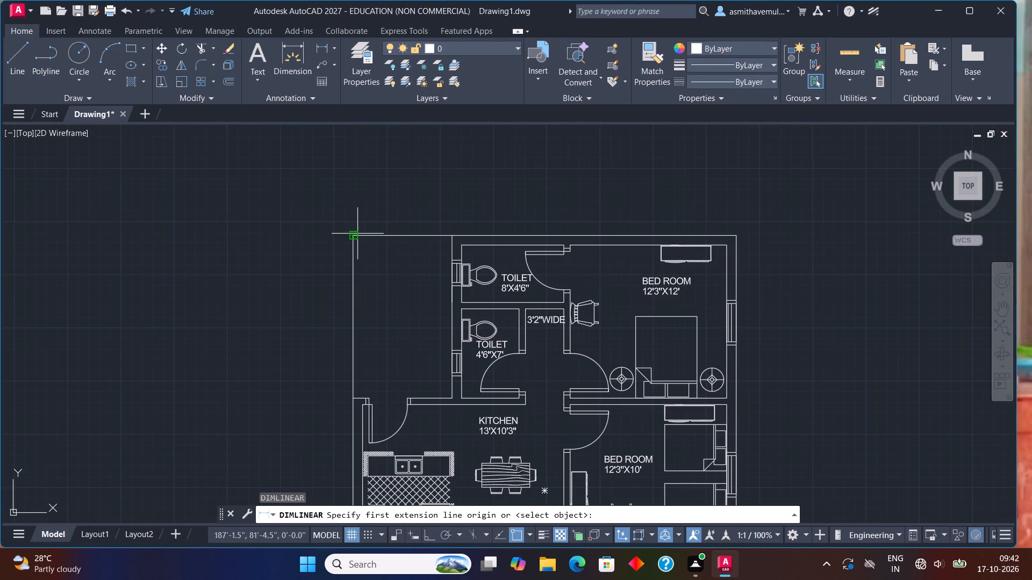
pyautogui.click(356, 234)
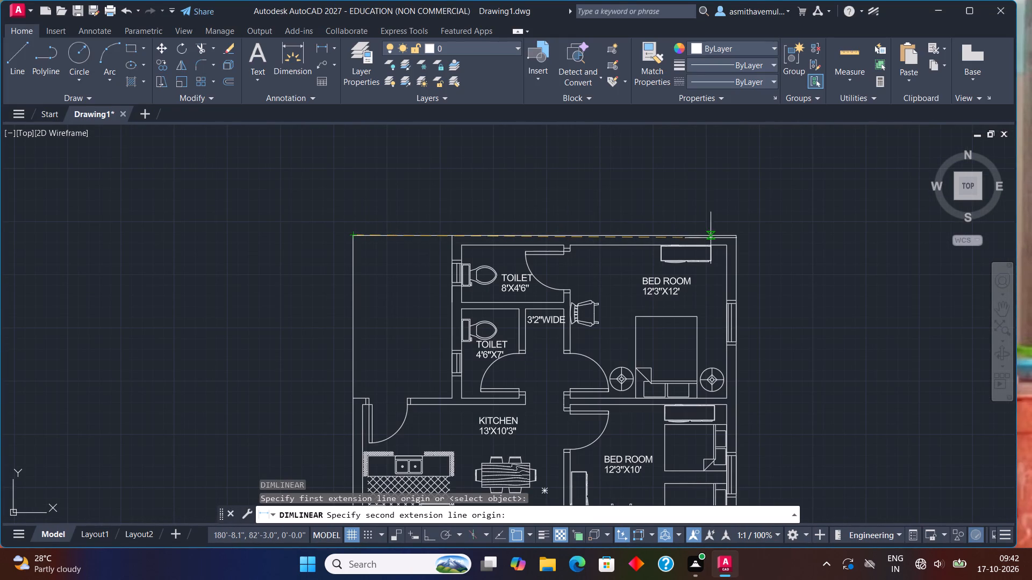
pyautogui.click(737, 236)
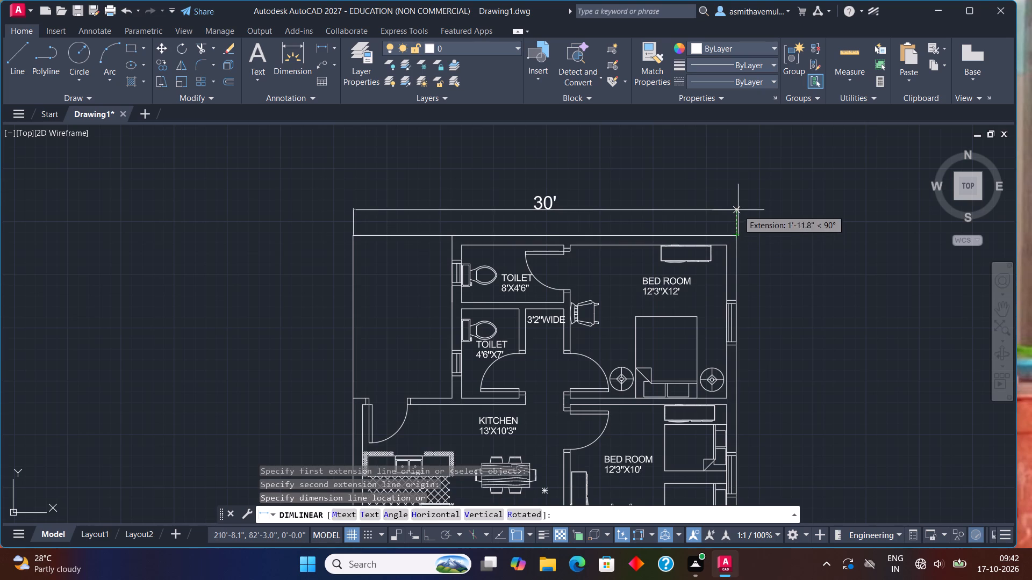
pyautogui.click(738, 209)
pyautogui.press('space')
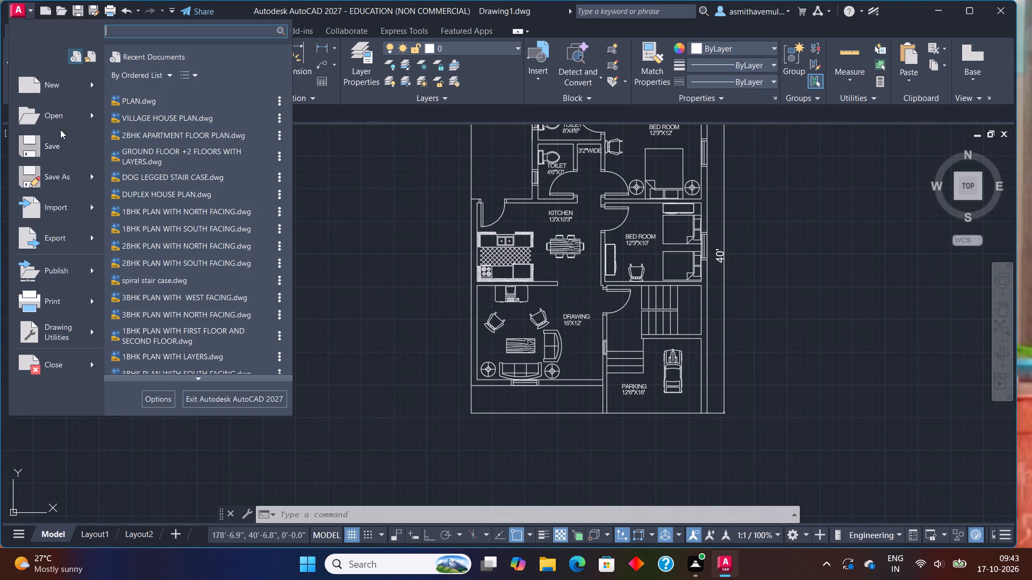
# Save the drawing to the Desktop under the name "30'X40' PLAN".
pyautogui.click(74, 177)
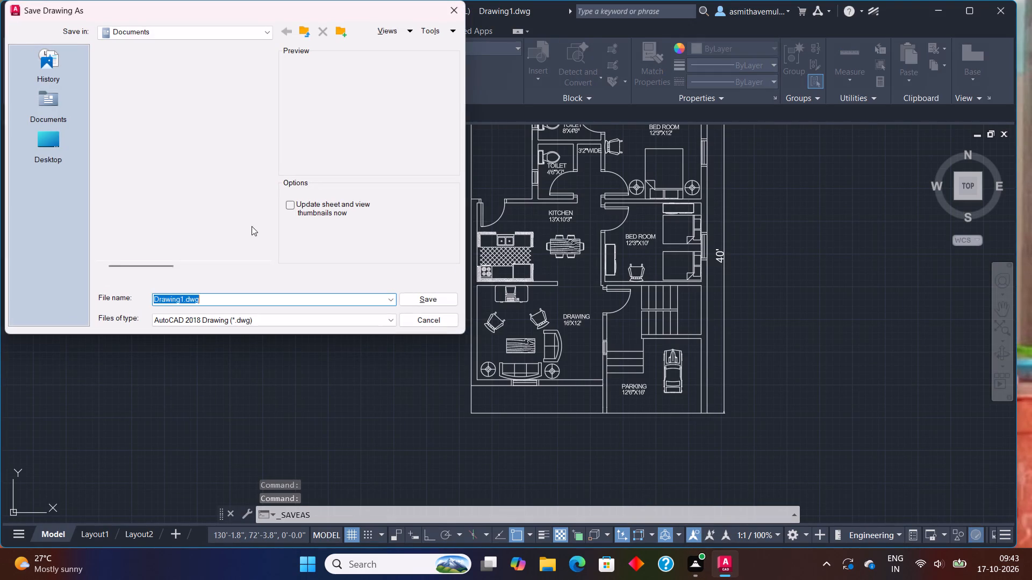
pyautogui.click(38, 143)
pyautogui.click(224, 293)
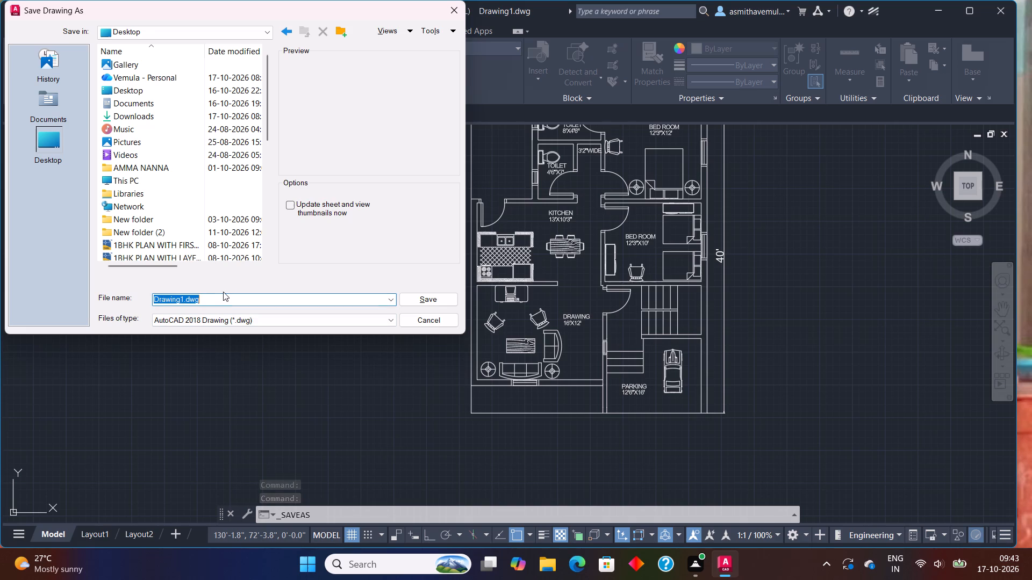
pyautogui.press('BackSpace')
pyautogui.write("30'X4")
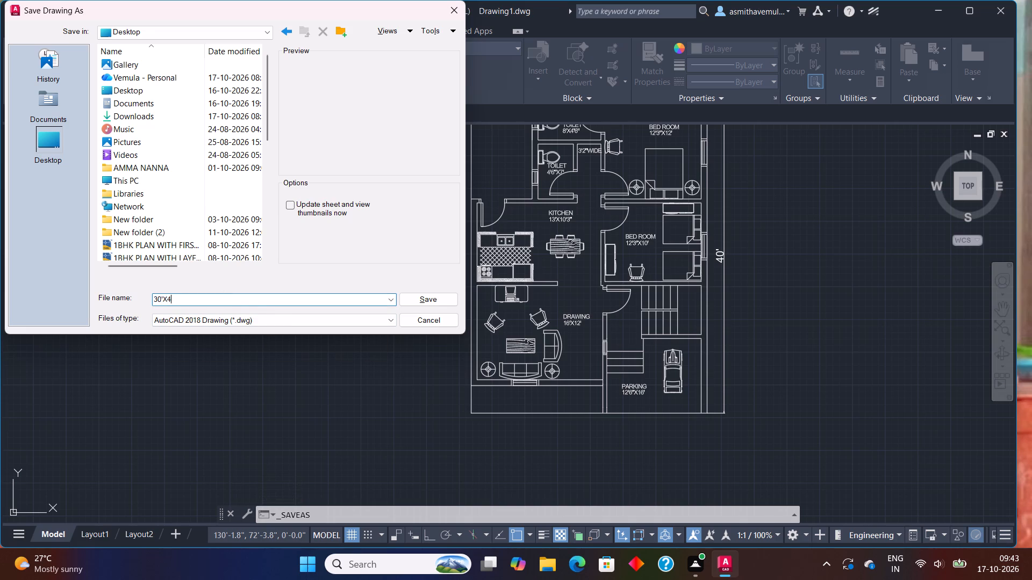
pyautogui.write("0' PLAN")
pyautogui.click(412, 301)
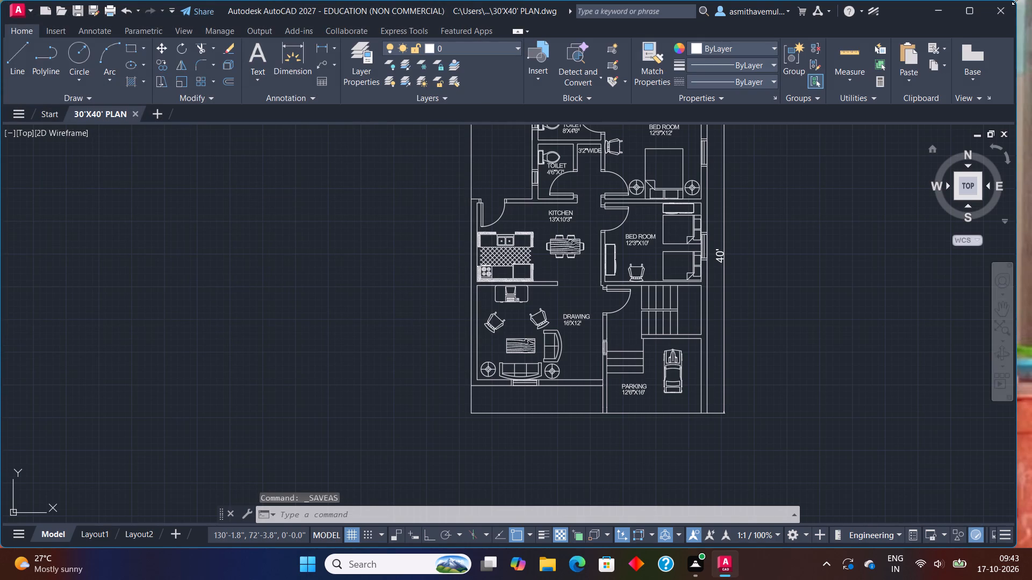
# Close AutoCAD.
pyautogui.click(1001, 5)
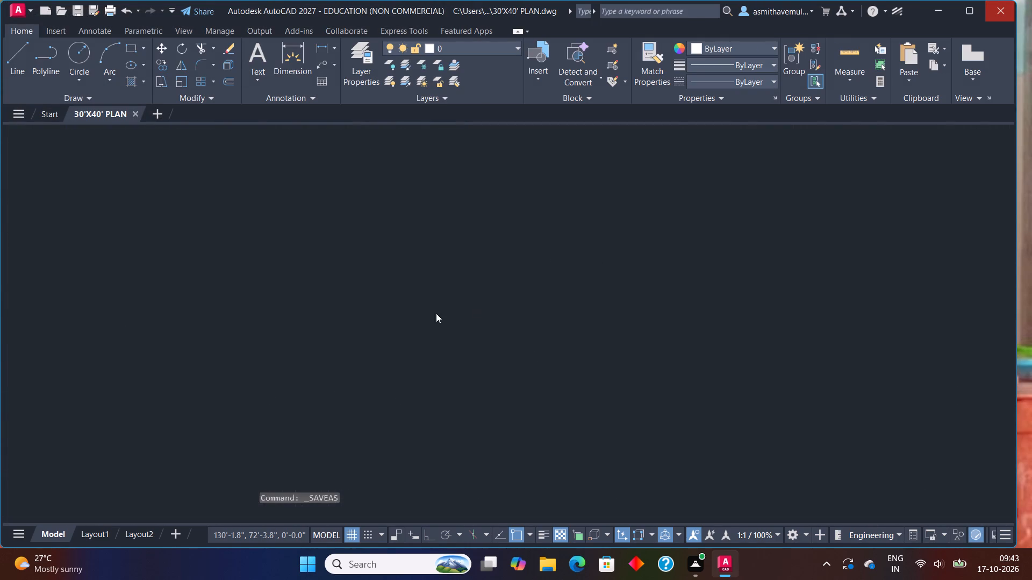